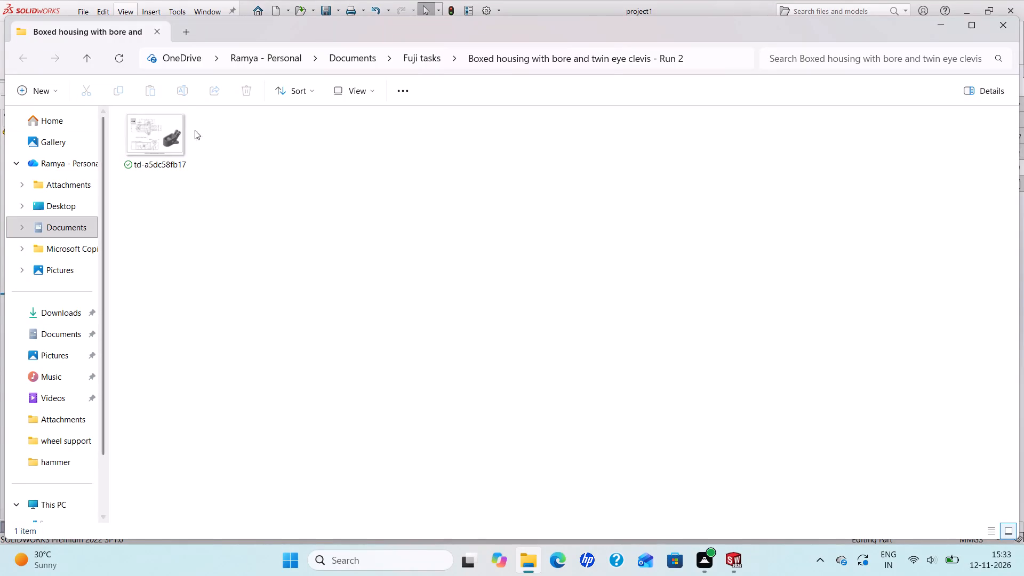
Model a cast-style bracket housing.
Open the reference drawing image td-a5dc58fb17 and close the folder window.
double_click(167, 139)
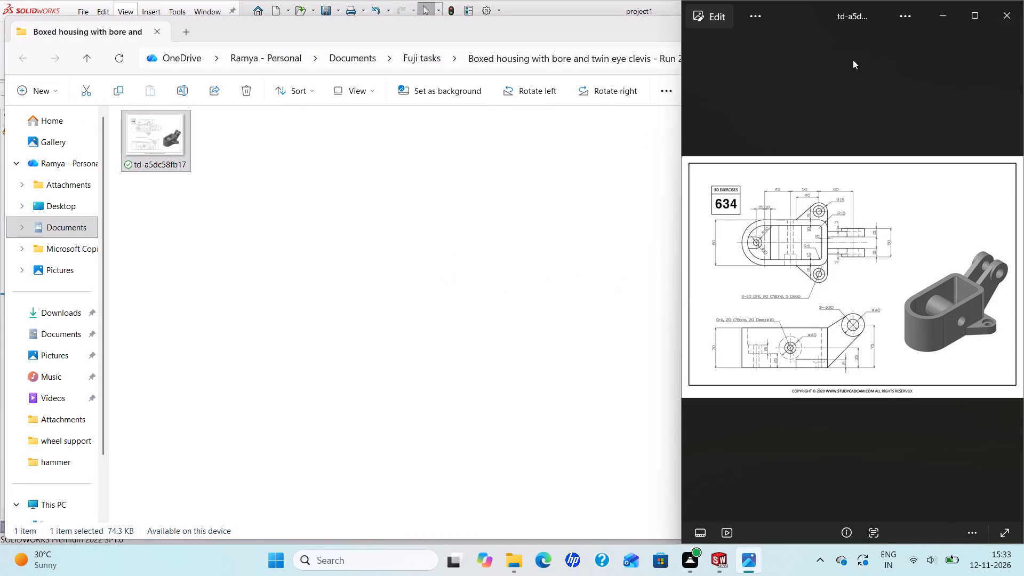
click(23, 60)
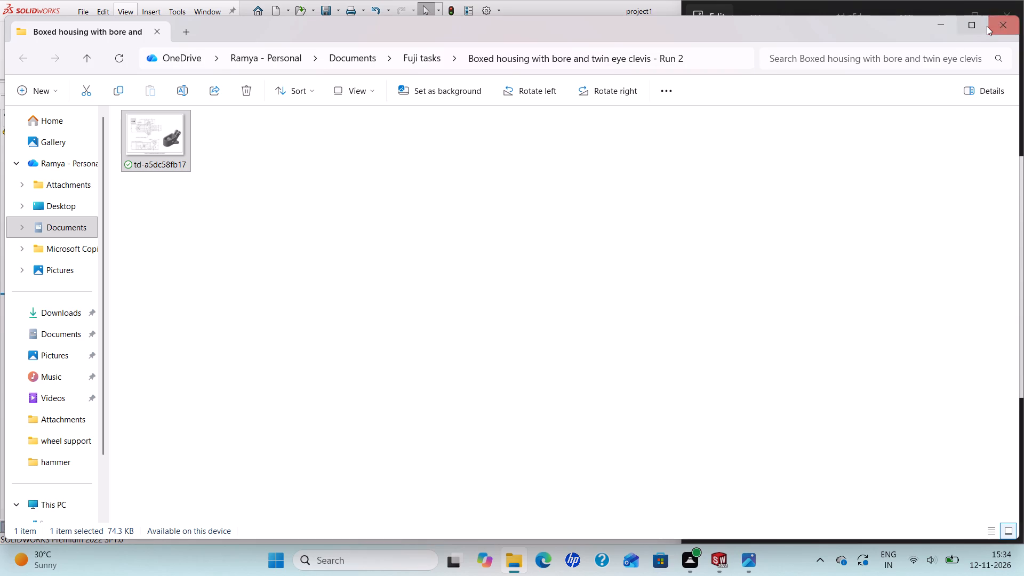
click(994, 26)
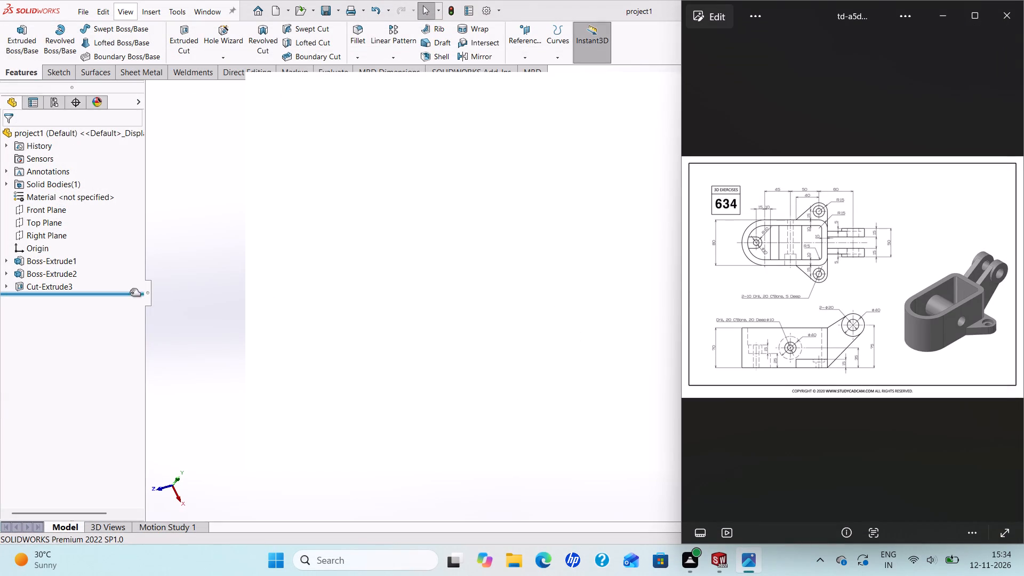
Switch to SOLIDWORKS and create a new part document.
click(213, 295)
scroll(603, 308, down, 1)
scroll(602, 307, up, 2)
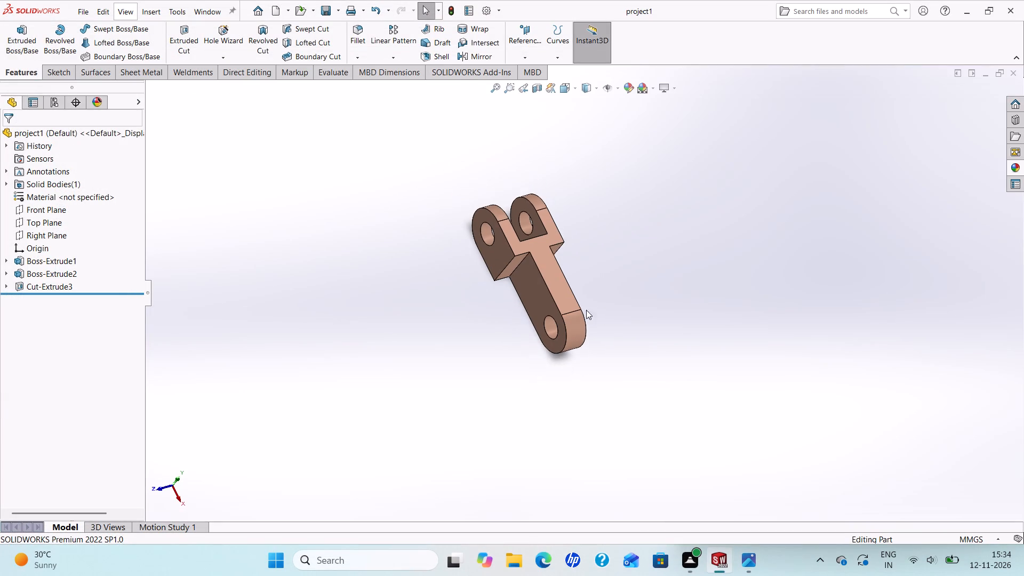
scroll(586, 330, down, 2)
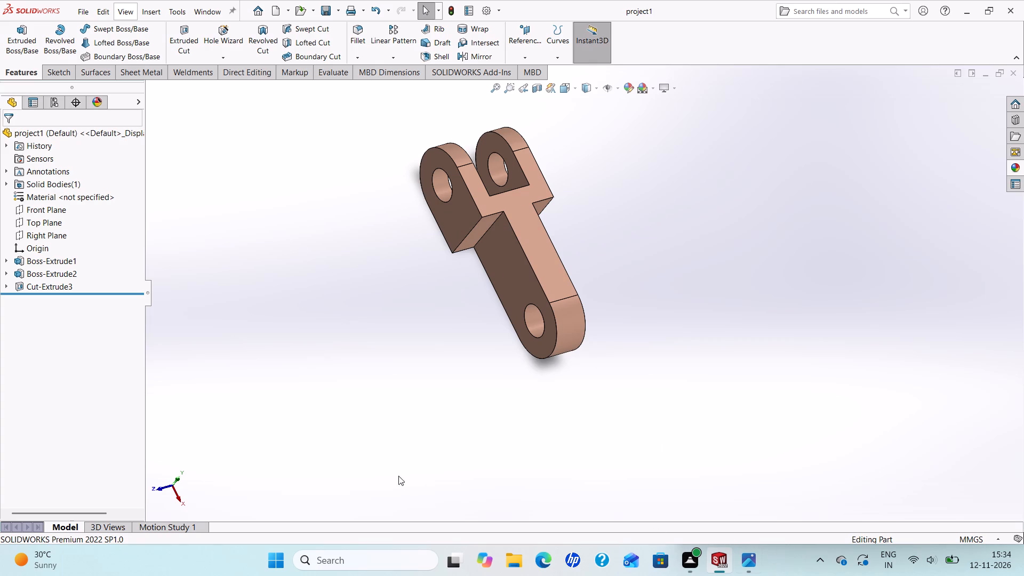
click(273, 7)
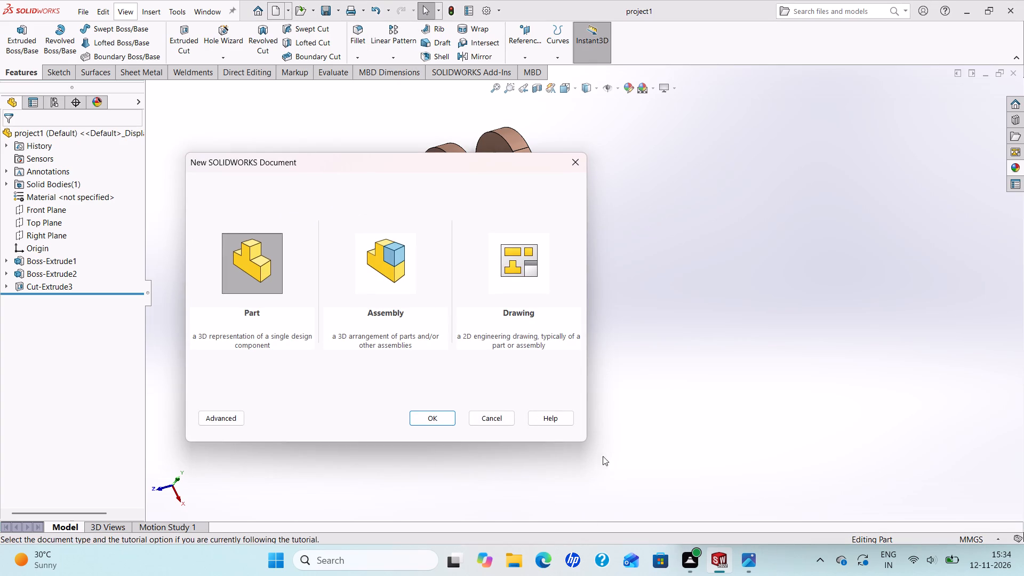
click(421, 421)
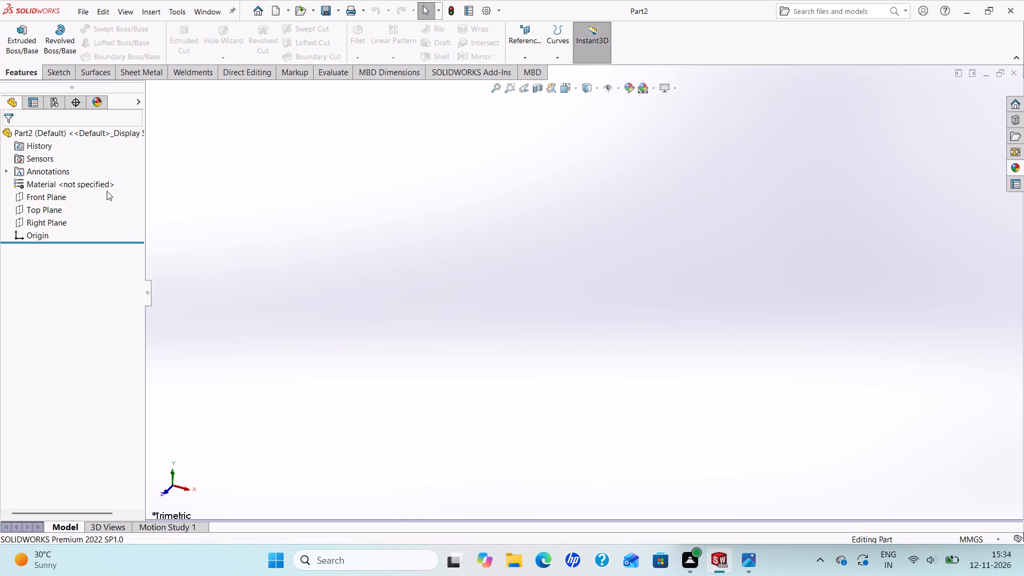
Start a sketch on the Front Plane.
click(29, 196)
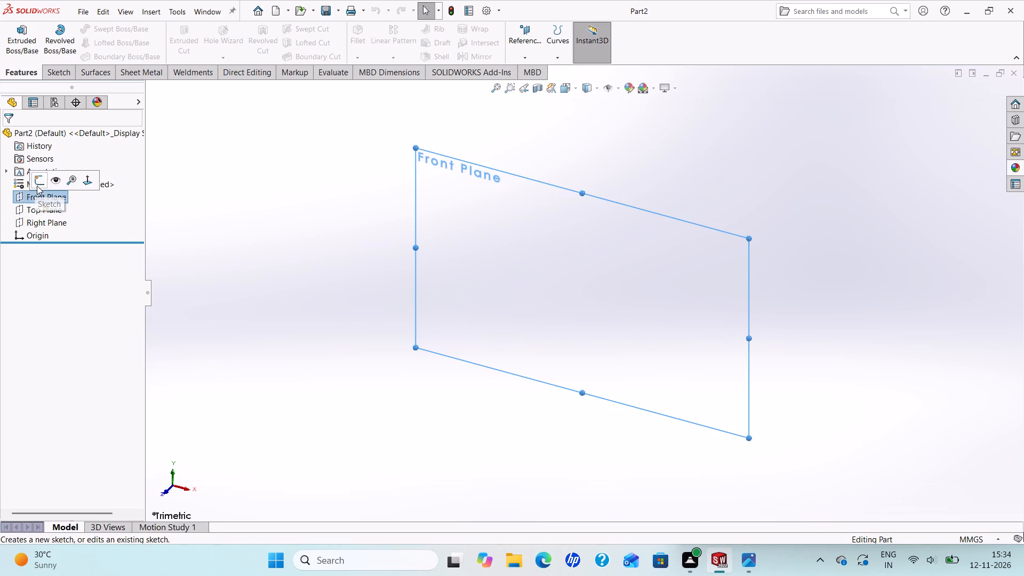
click(37, 185)
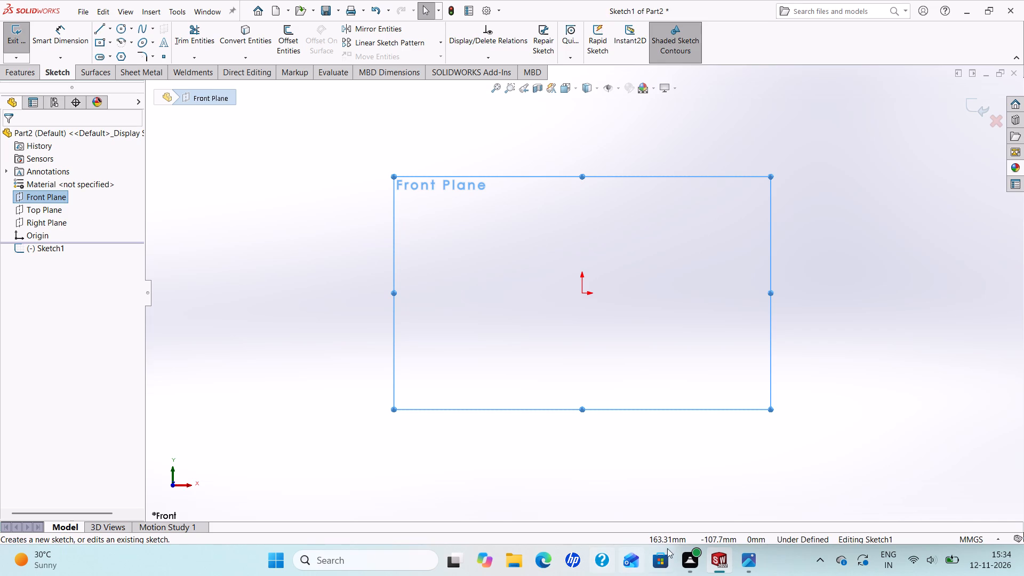
Examine the top and front views of reference drawing 634 for the housing's dimensions.
click(743, 562)
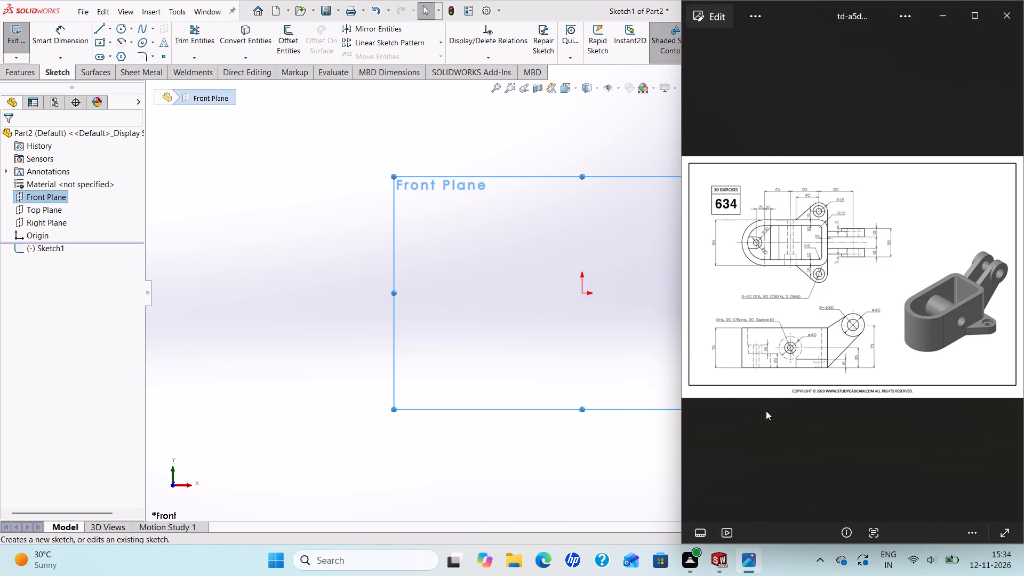
scroll(791, 271, down, 2)
scroll(791, 273, up, 5)
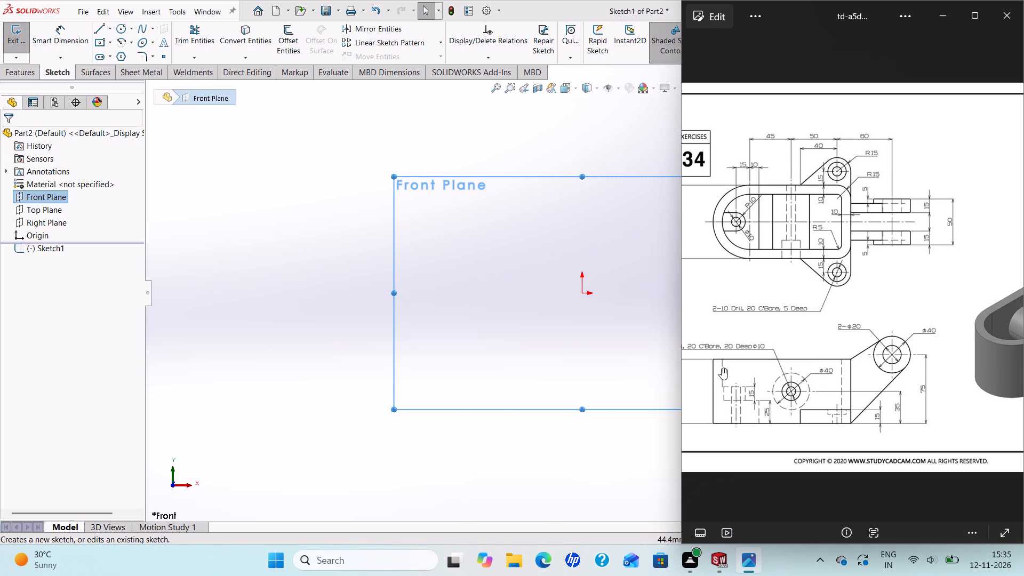
scroll(730, 374, up, 2)
scroll(742, 385, down, 5)
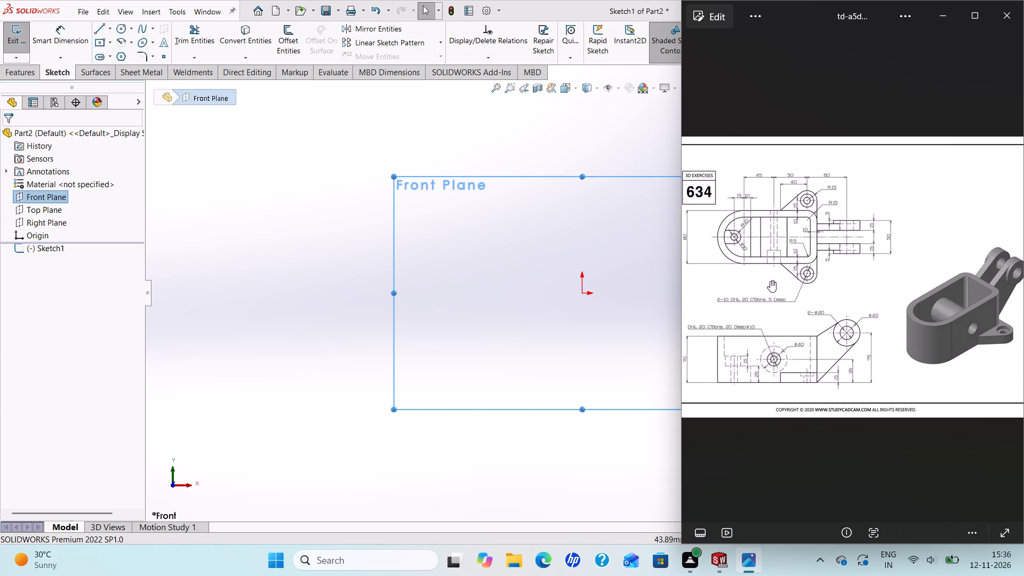
Sketch two concentric circles centred on the origin, with radii of about 7.5 mm and 12.4 mm.
click(123, 29)
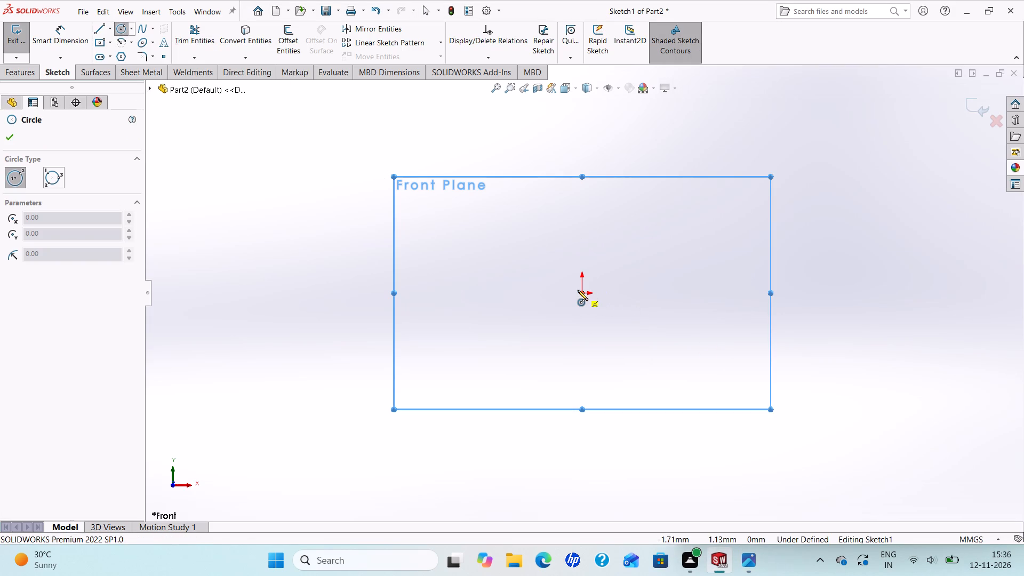
click(580, 294)
click(593, 305)
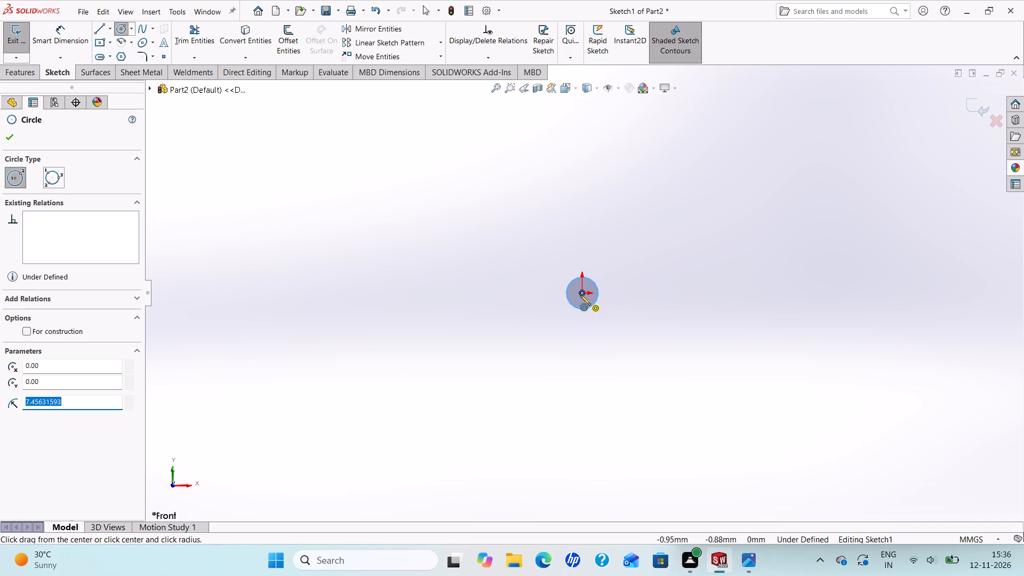
click(580, 295)
click(600, 313)
right_click(604, 313)
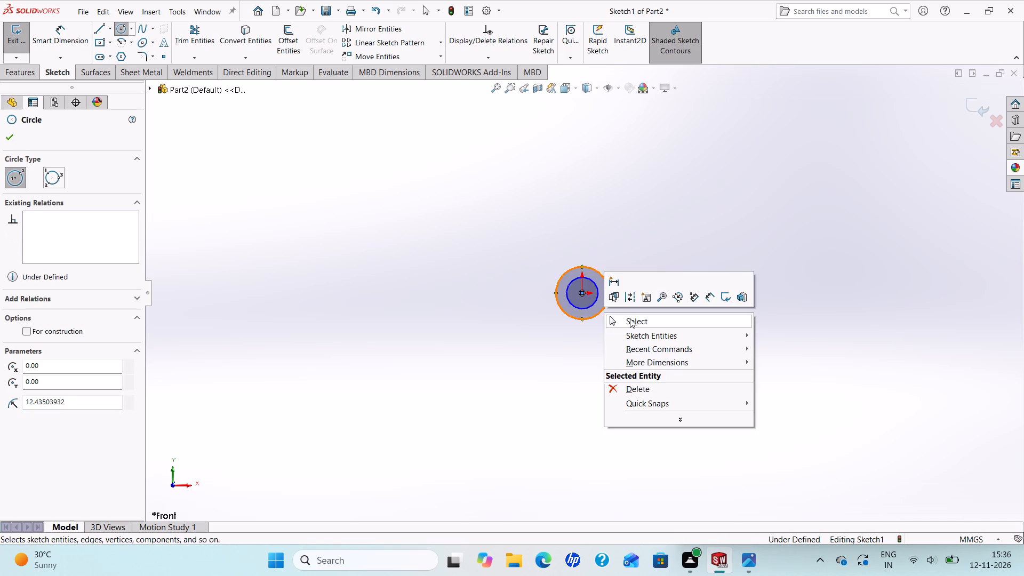
click(630, 319)
Dimension the two origin circles with diameters of 10 mm for the inner and 20 mm for the outer.
click(69, 39)
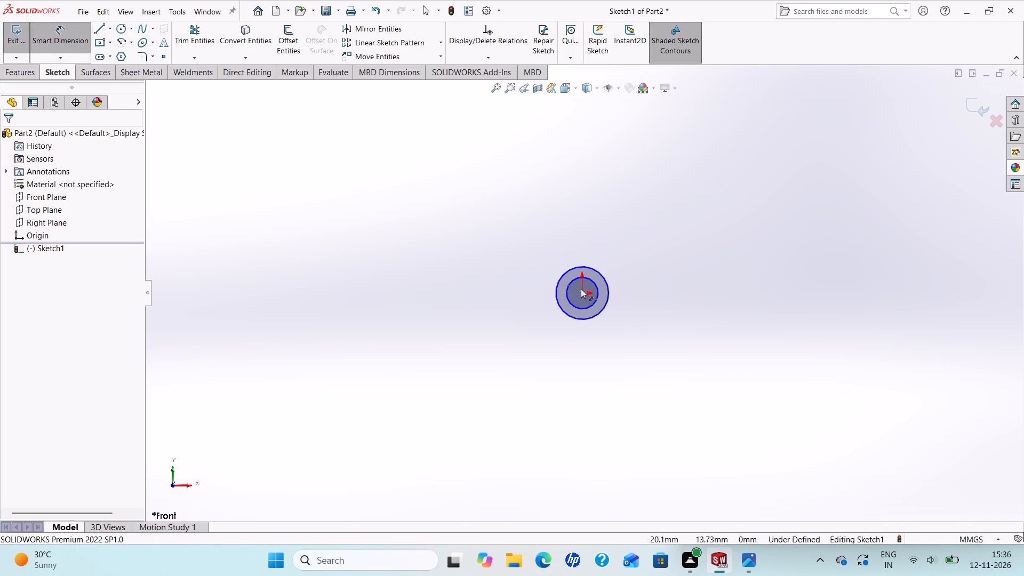
click(599, 285)
click(598, 285)
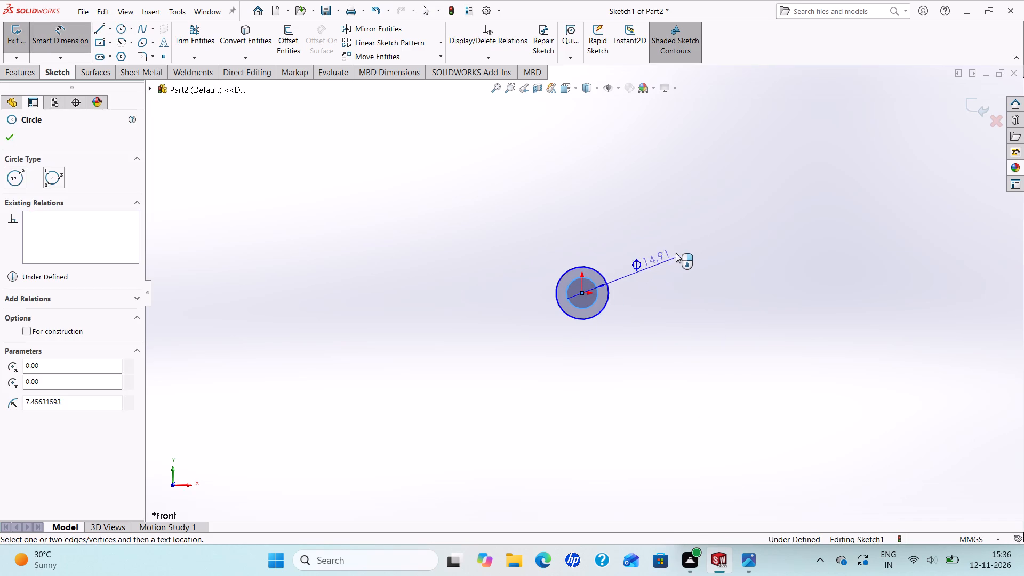
click(681, 249)
text(10)
key(Return)
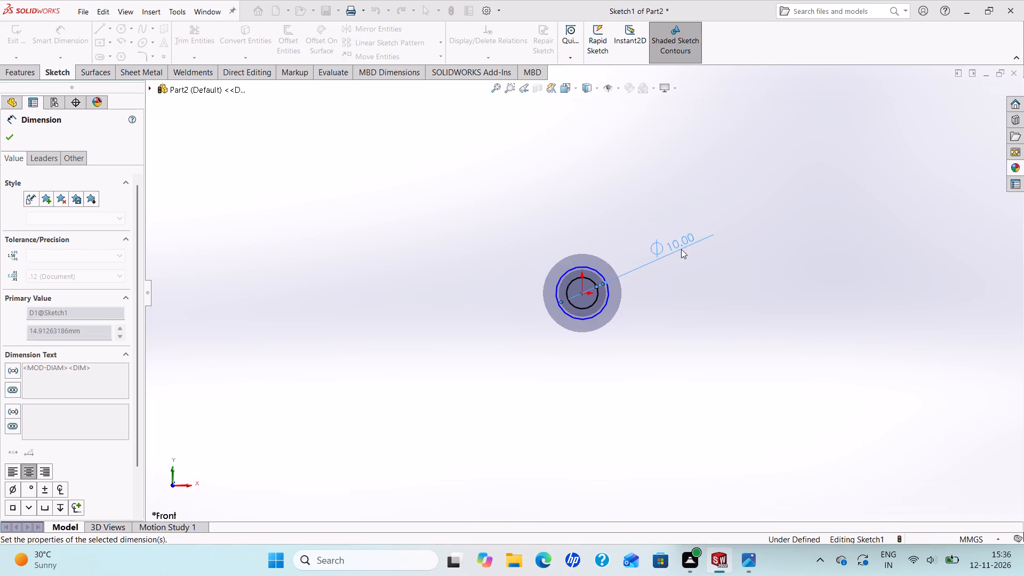
click(599, 271)
click(655, 225)
text(20)
key(Return)
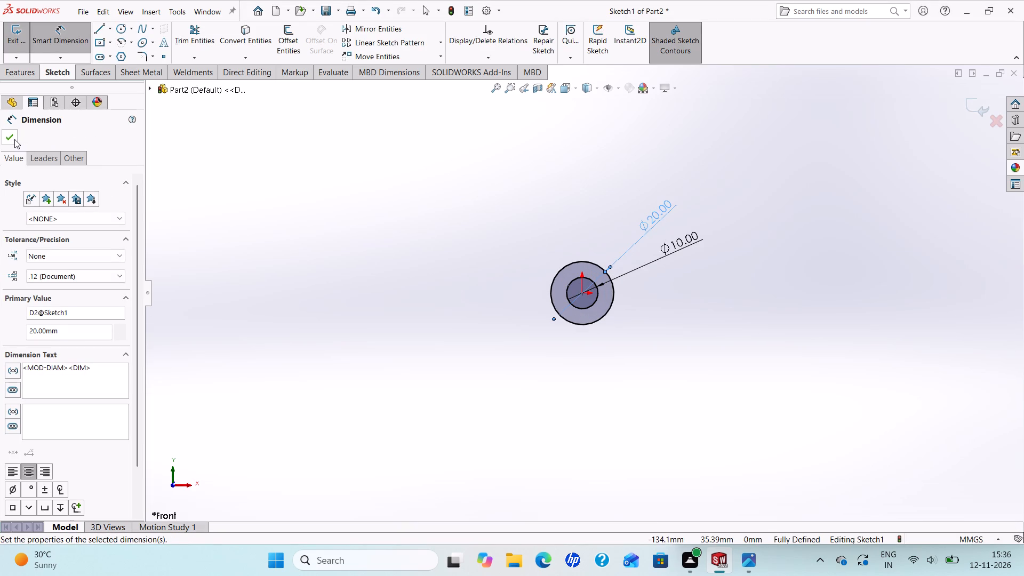
click(14, 139)
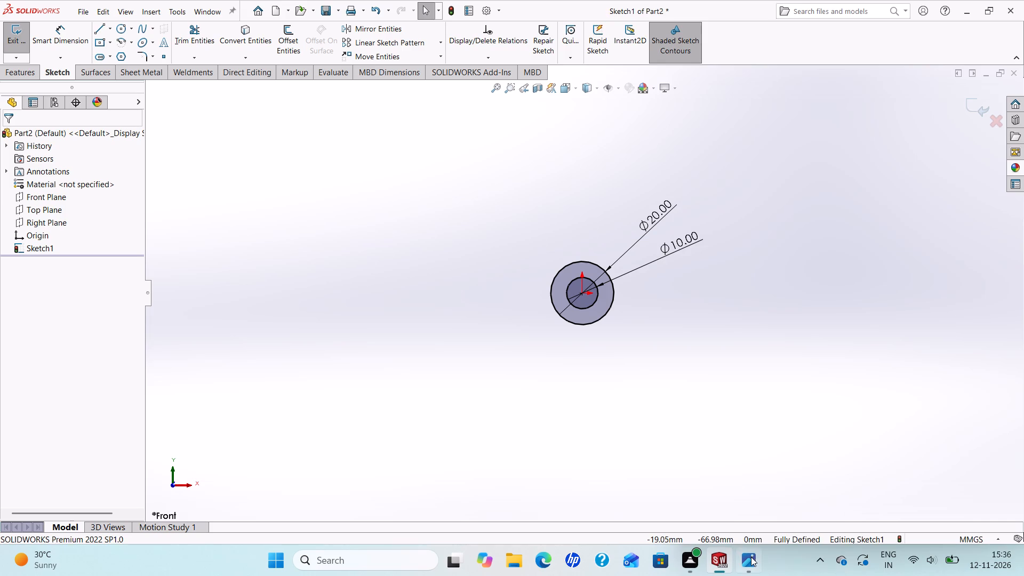
Consult the drawing and sketch two concentric circles of about 30 mm and 37 mm radius, centred about 16 mm from the origin along positive X.
click(751, 557)
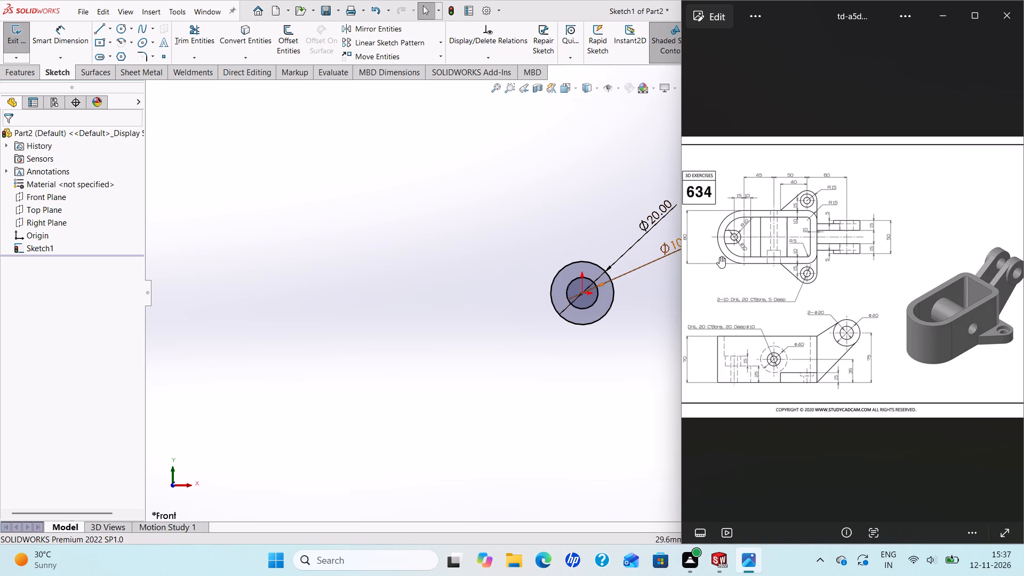
scroll(738, 235, down, 2)
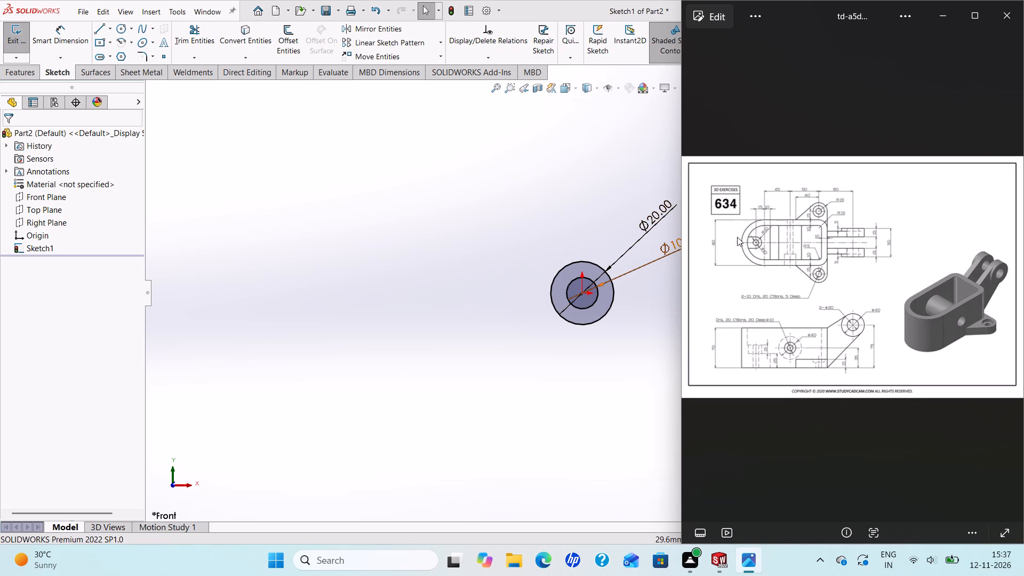
scroll(756, 246, up, 6)
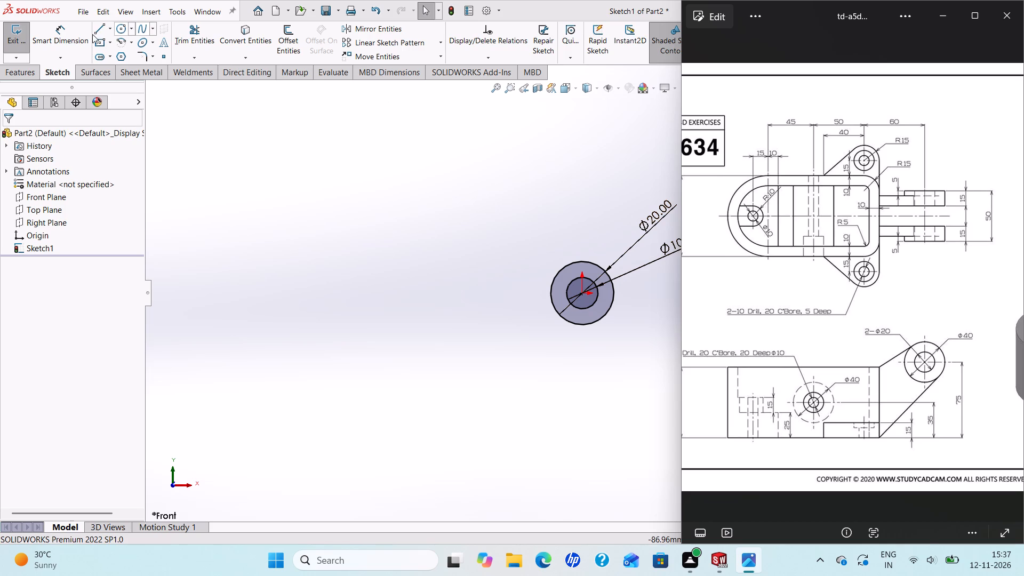
click(119, 27)
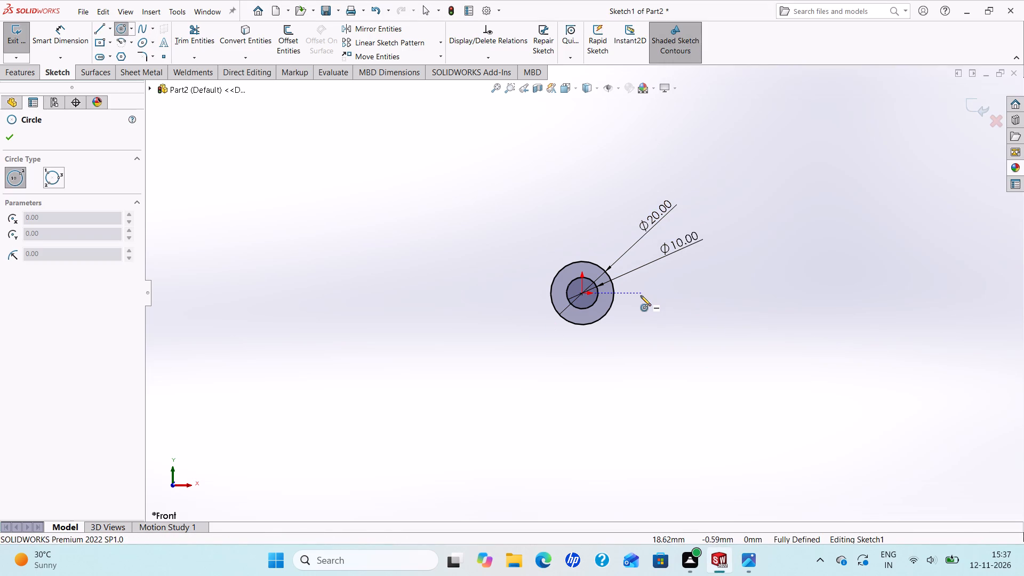
click(634, 291)
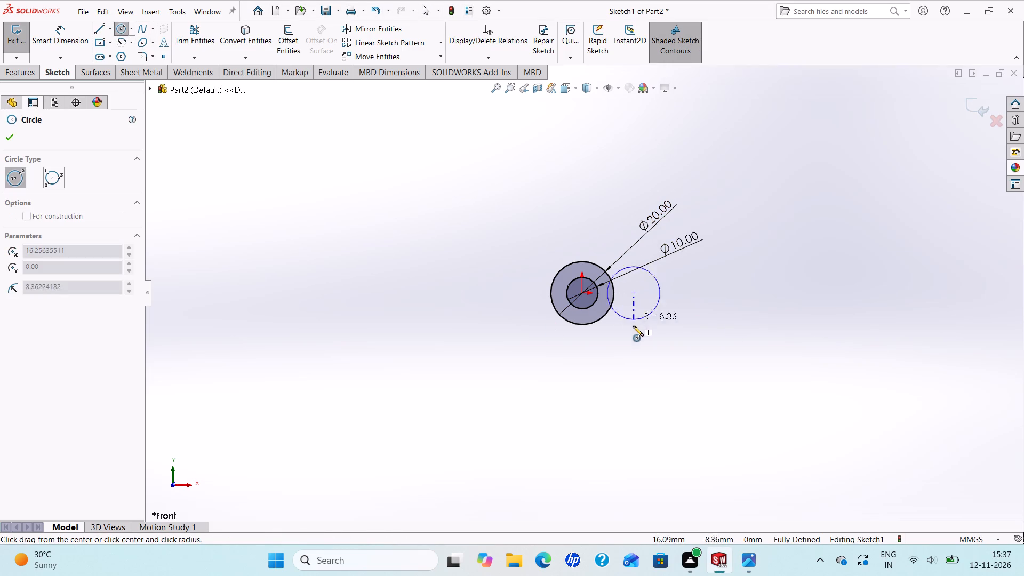
click(602, 384)
click(633, 294)
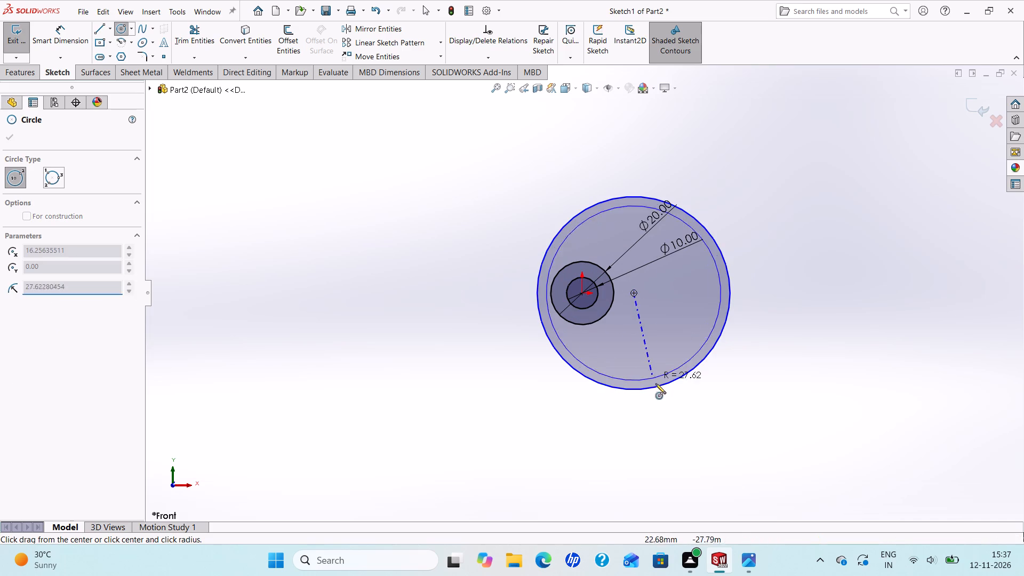
click(665, 405)
right_click(665, 405)
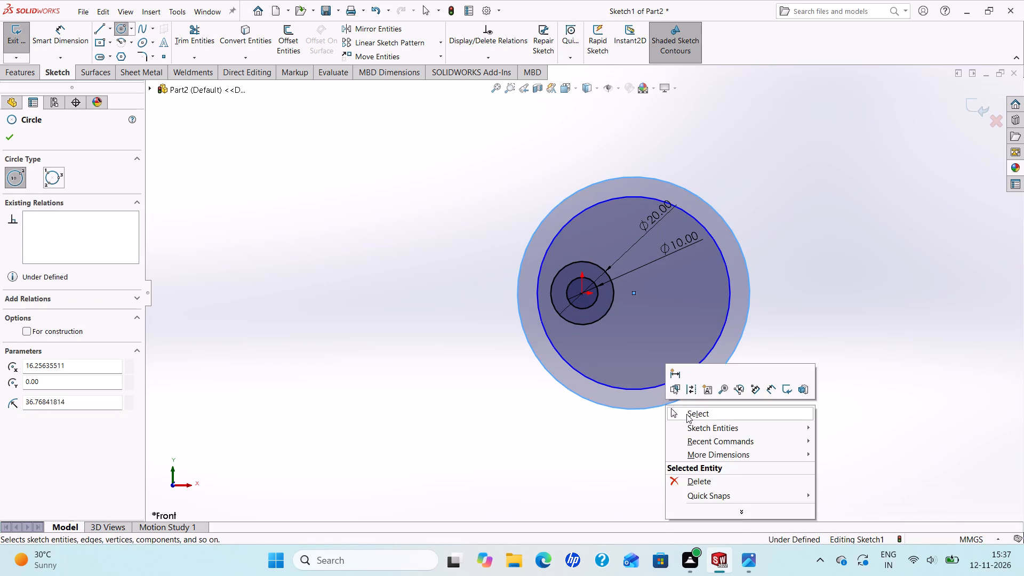
click(686, 414)
Dimension the horizontal distance from the origin to the large circles' centre as 15 mm.
click(57, 43)
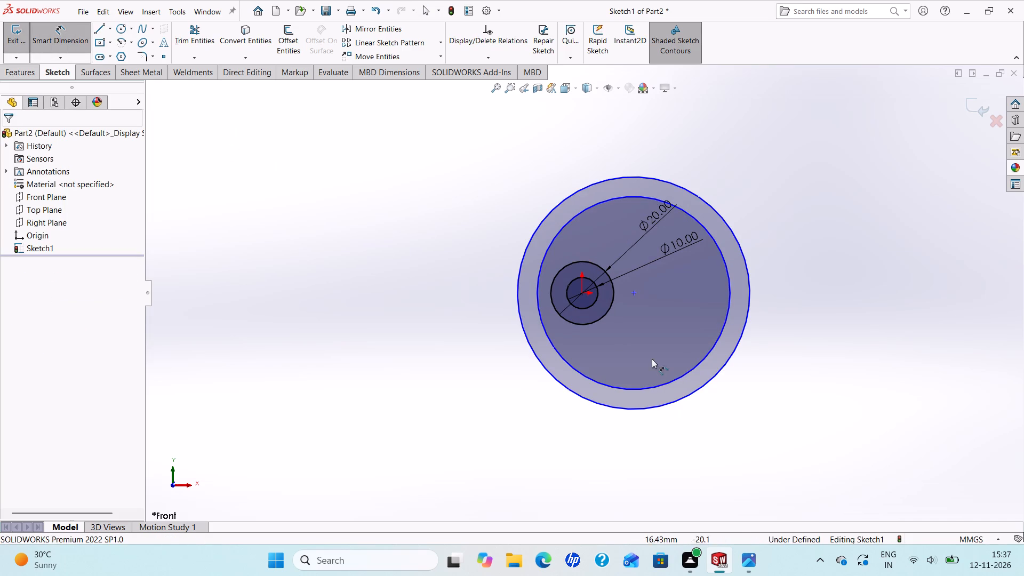
click(585, 295)
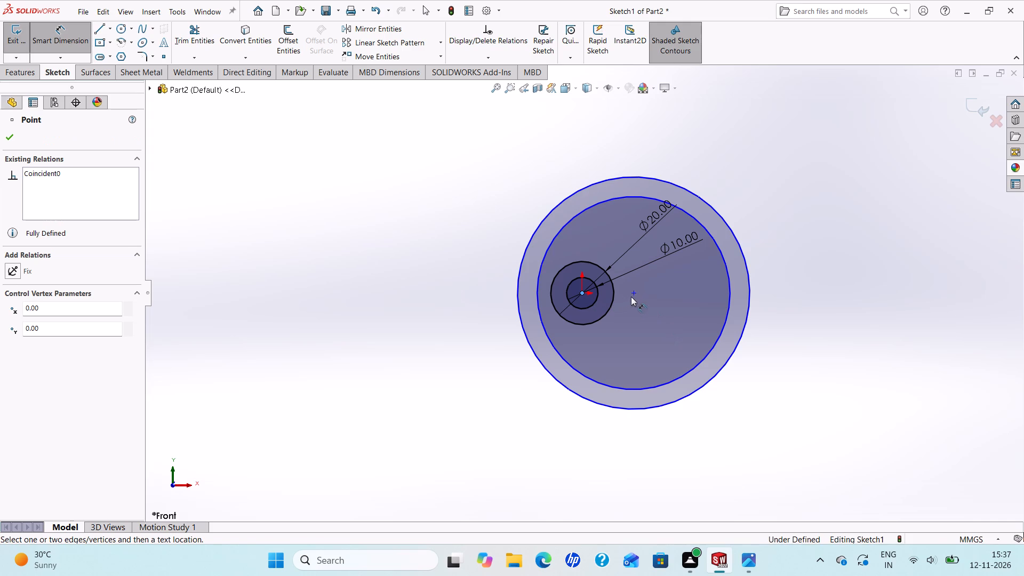
click(633, 295)
click(567, 439)
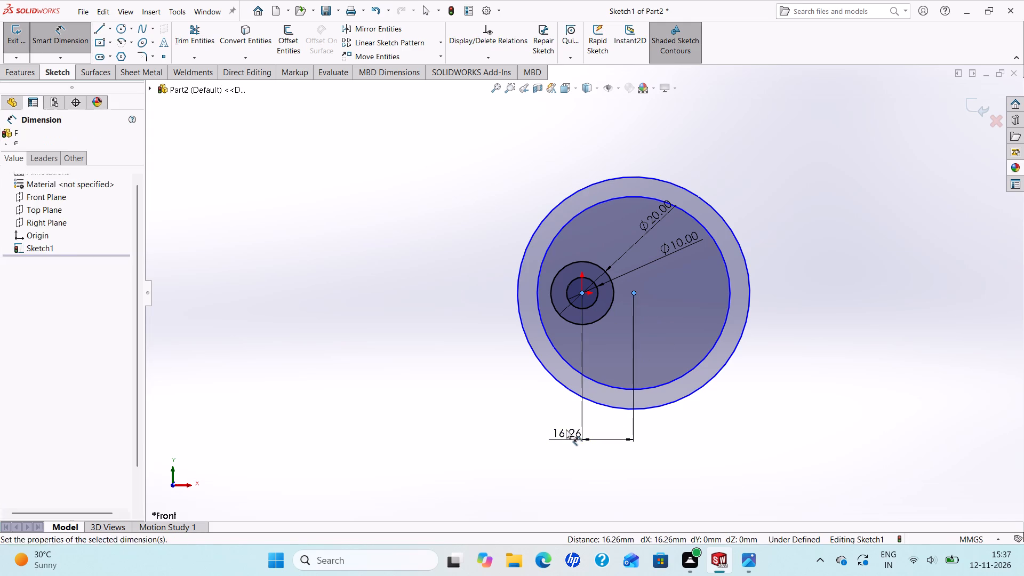
text(15)
key(Return)
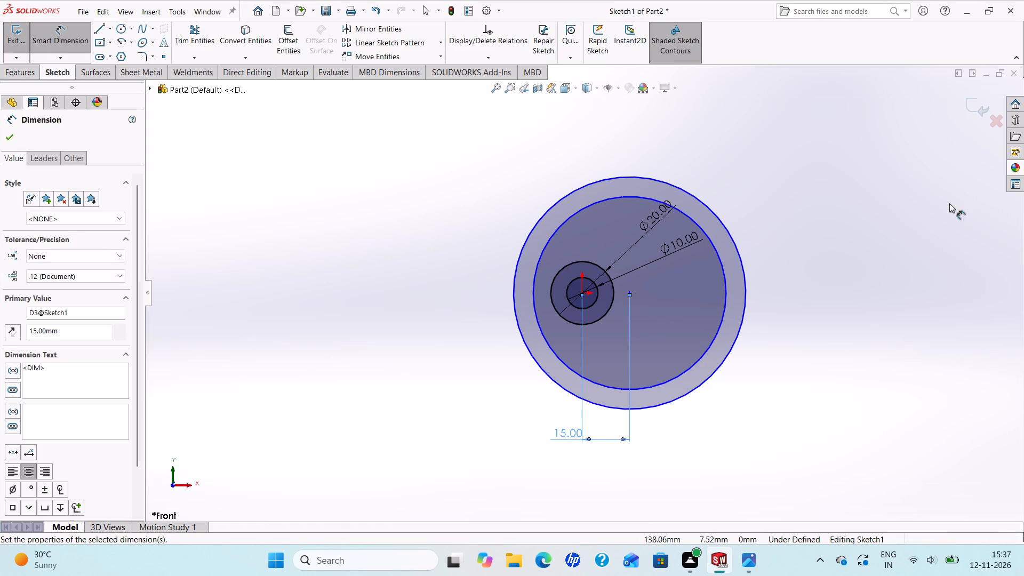
click(14, 134)
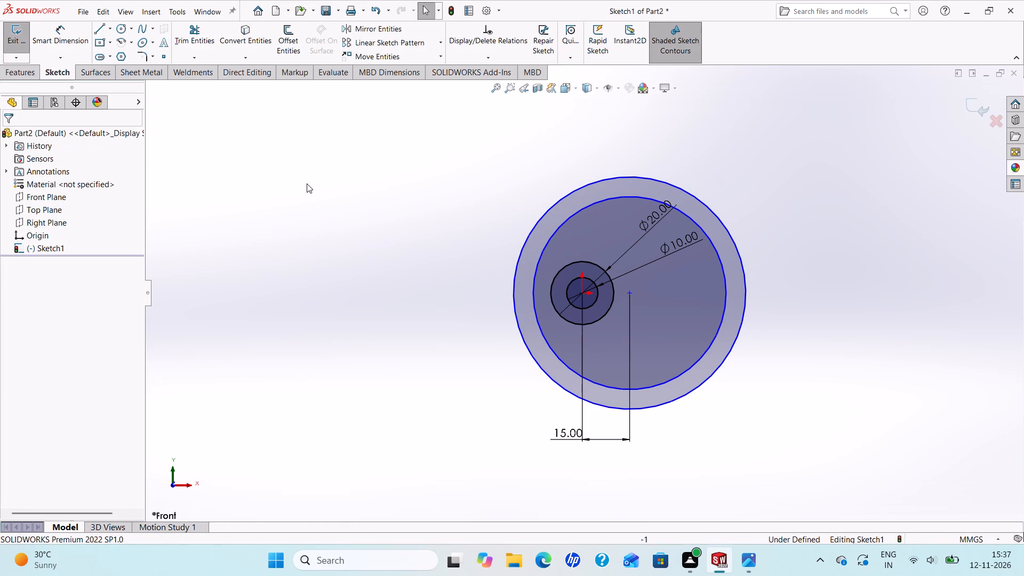
Dimension the outermost large circle with a diameter of 80 mm.
click(48, 38)
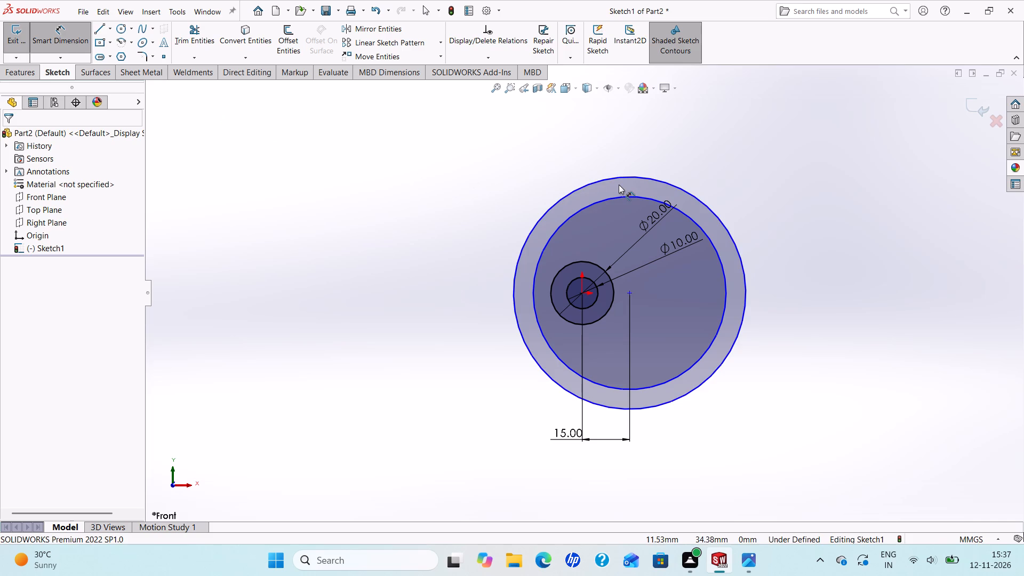
click(626, 179)
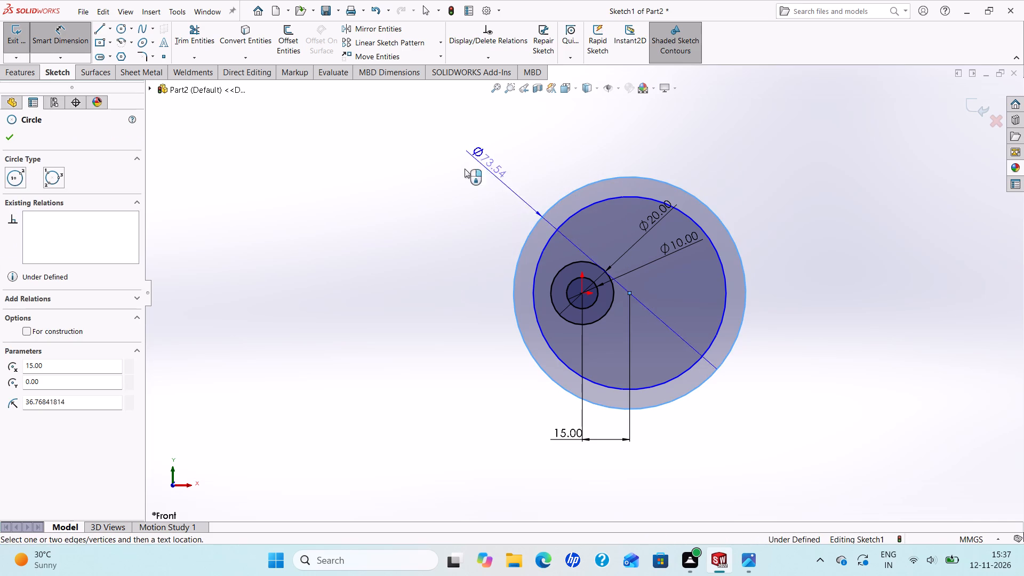
click(340, 203)
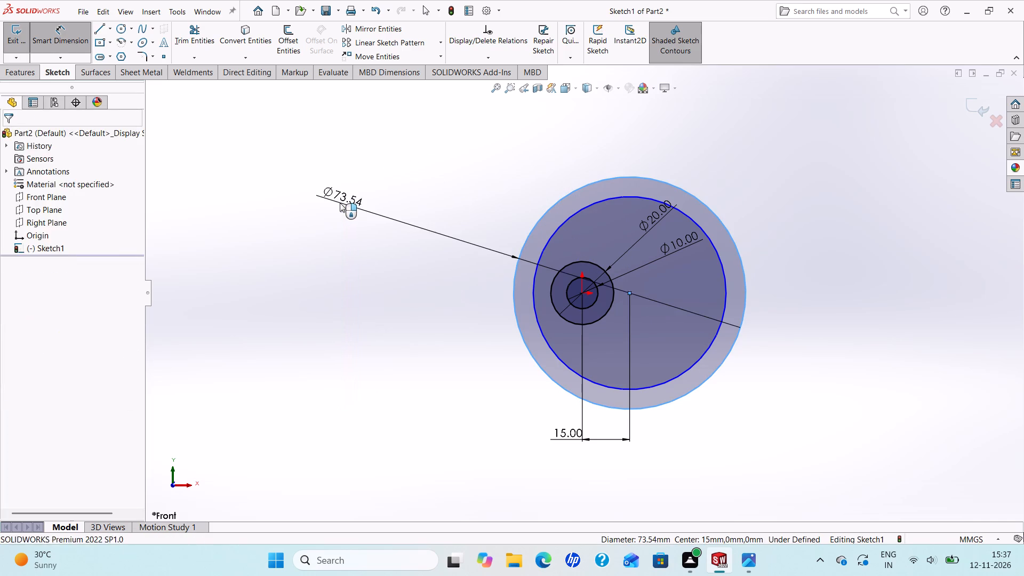
text(80)
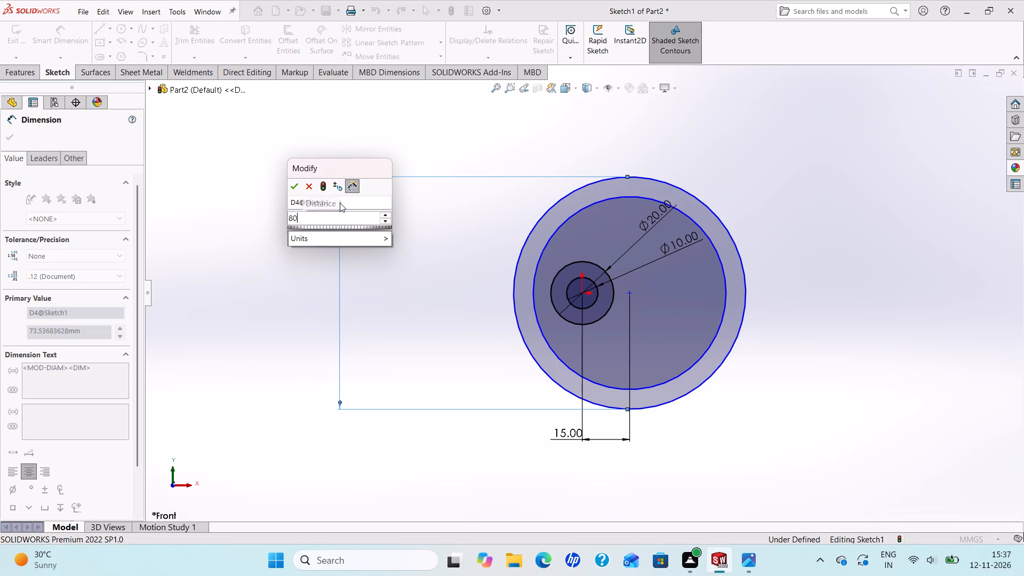
key(Return)
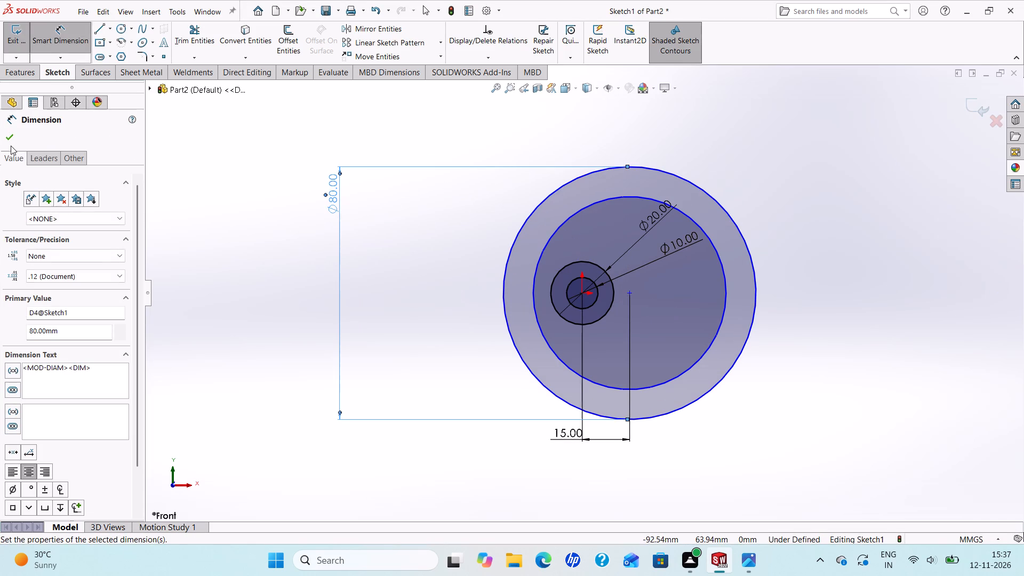
click(9, 144)
Delete the inner of the two large concentric circles centred 15 mm from the origin.
click(709, 345)
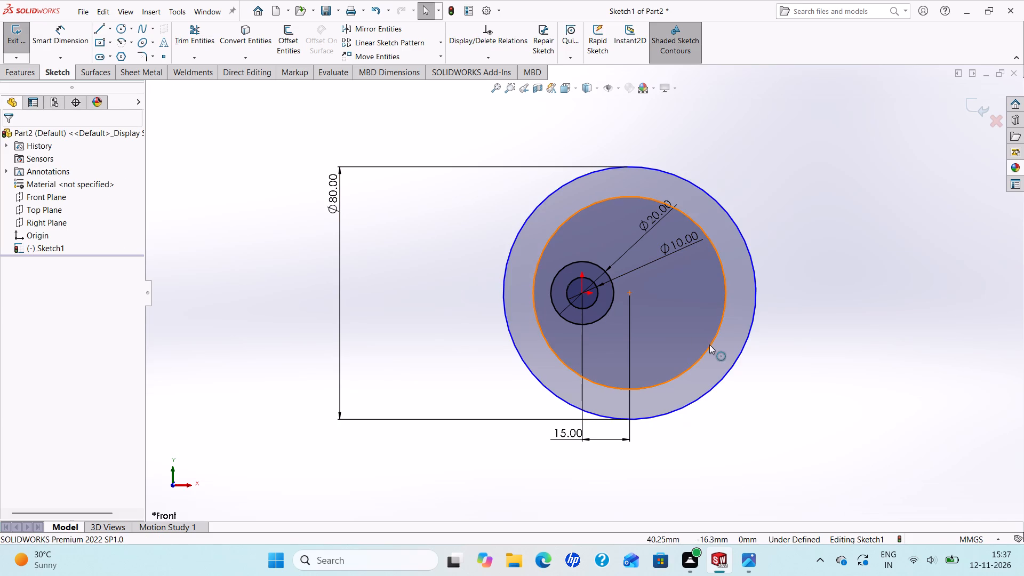
key(Delete)
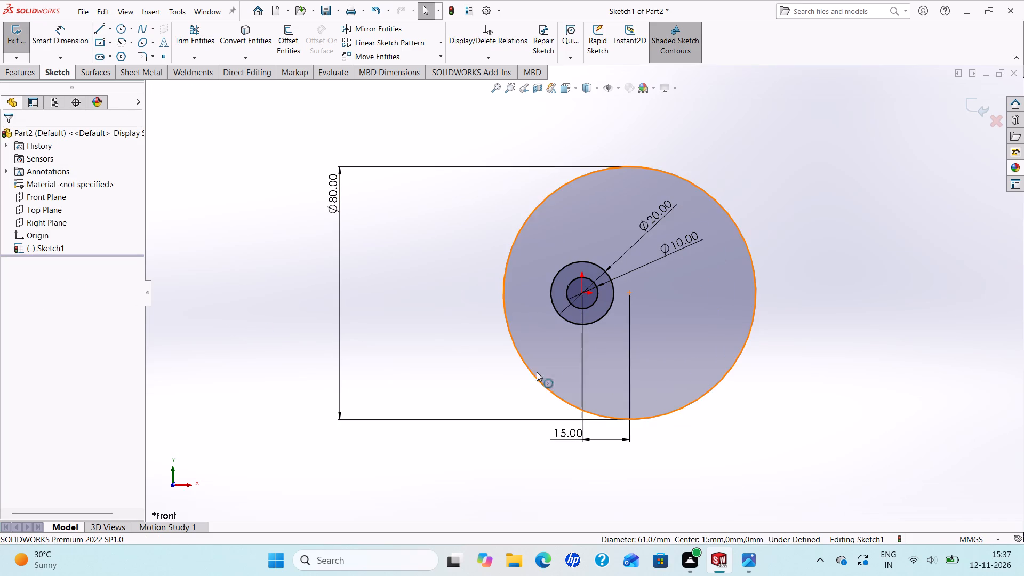
Examine reference drawing 634 for the housing outline's shape and its length dimensions.
scroll(609, 374, up, 4)
click(753, 564)
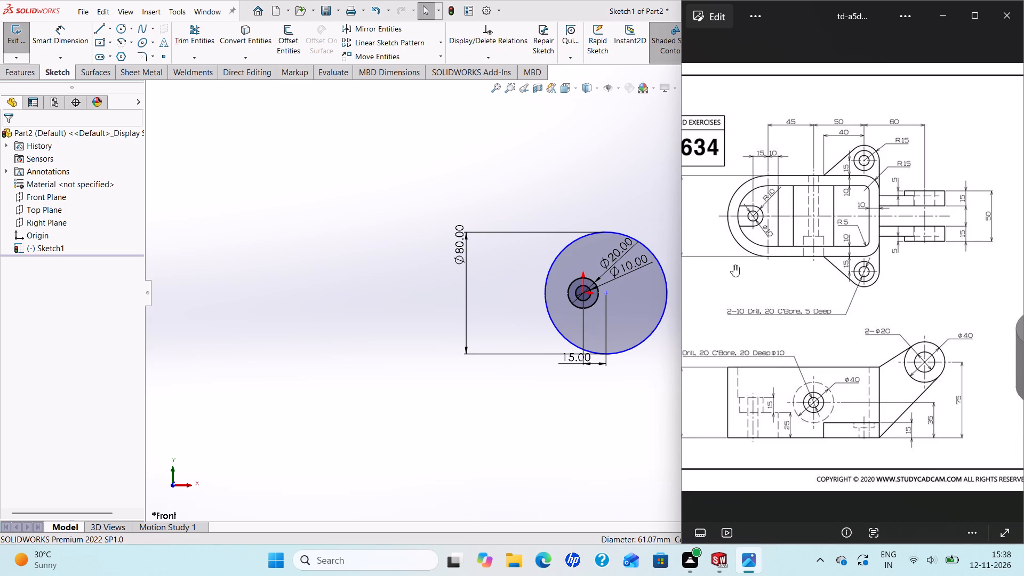
scroll(1021, 361, up, 3)
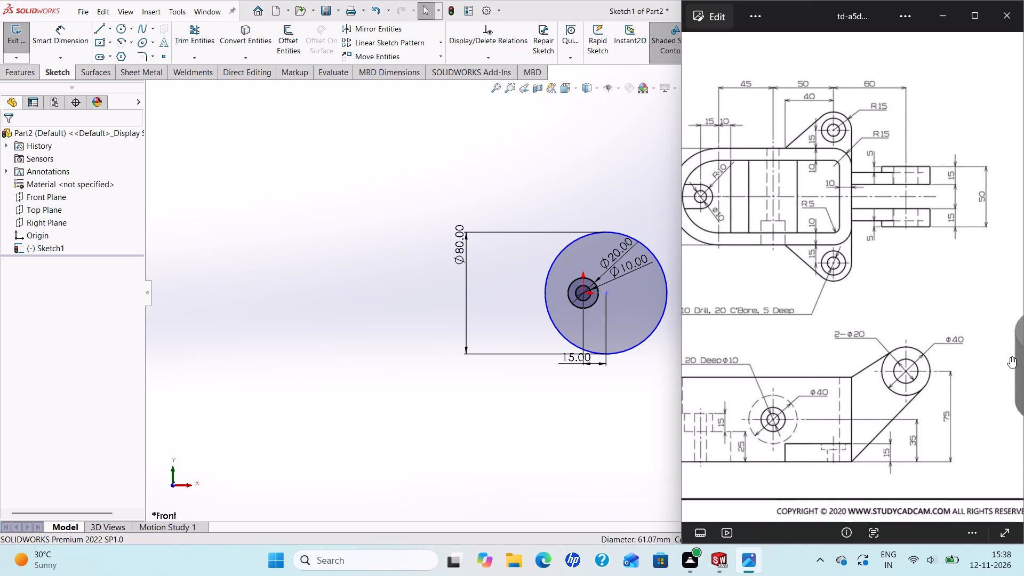
scroll(1010, 357, down, 9)
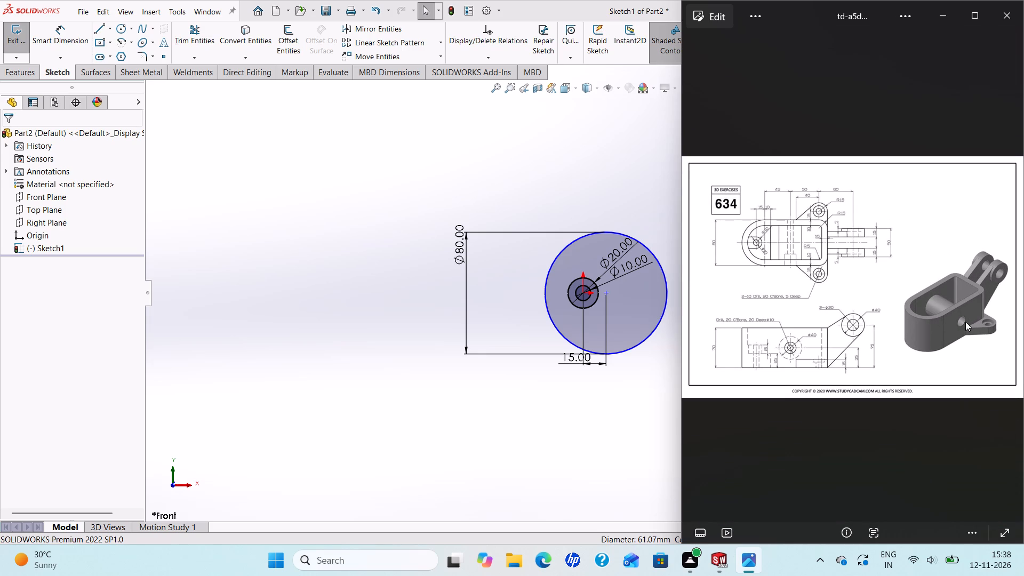
scroll(918, 306, up, 3)
scroll(807, 348, down, 1)
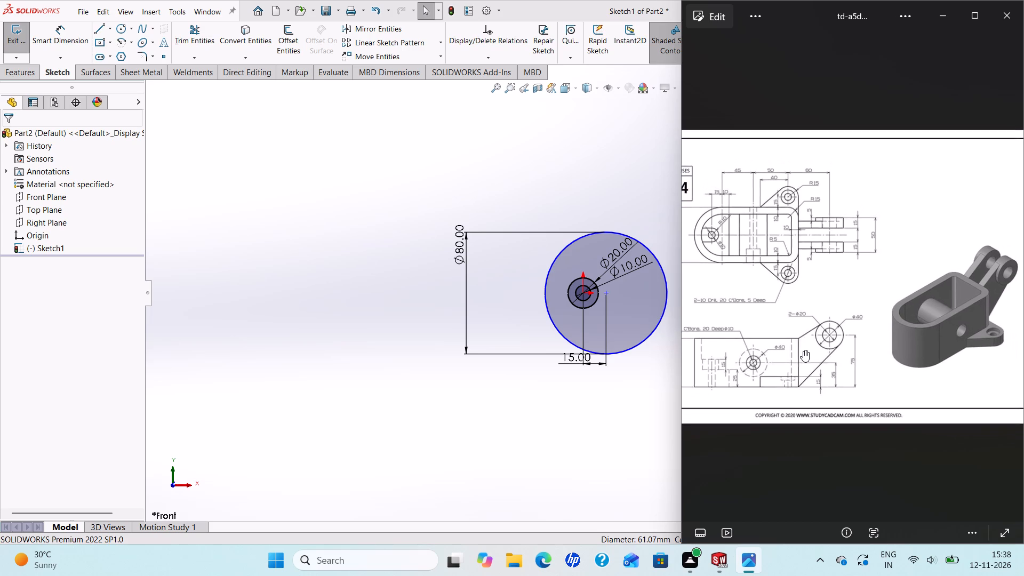
scroll(755, 314, up, 2)
scroll(709, 310, down, 1)
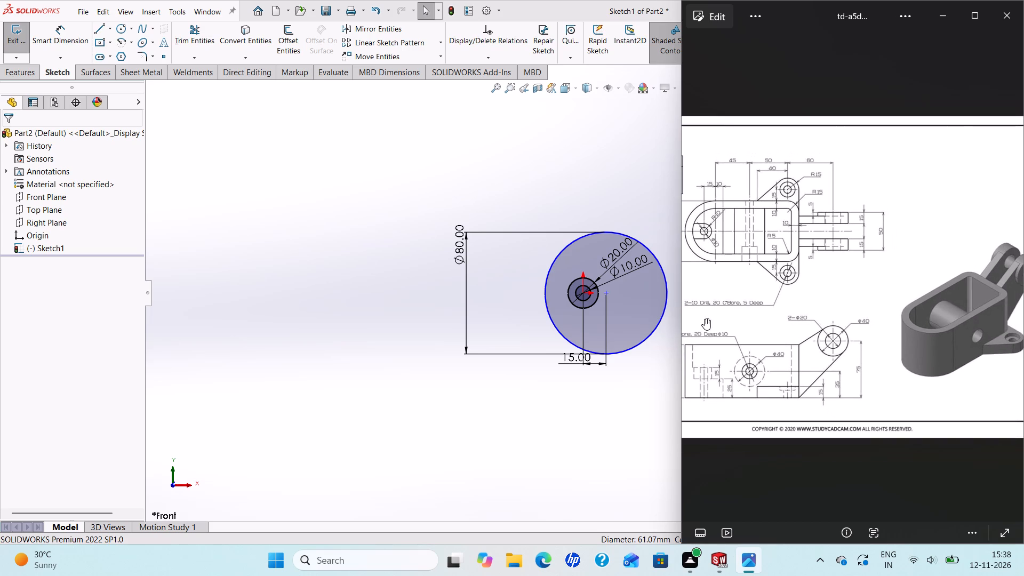
scroll(702, 324, up, 3)
scroll(732, 329, down, 8)
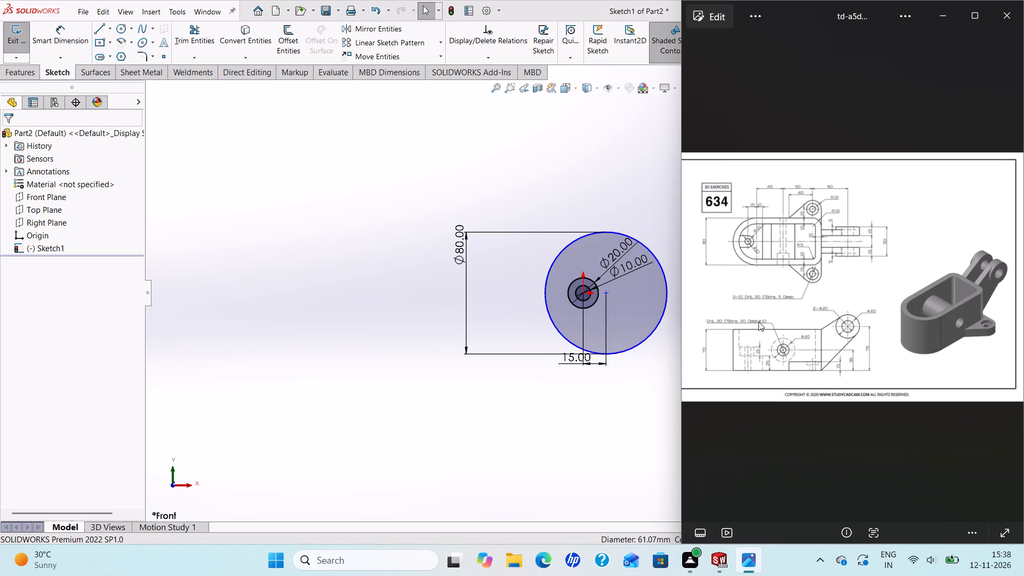
scroll(732, 318, down, 2)
scroll(739, 299, up, 7)
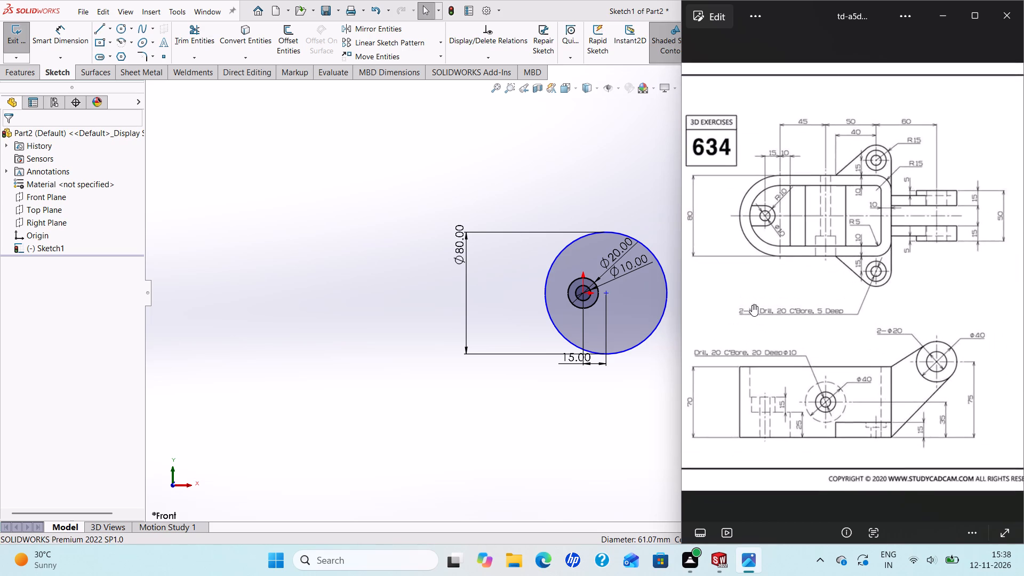
scroll(771, 303, up, 2)
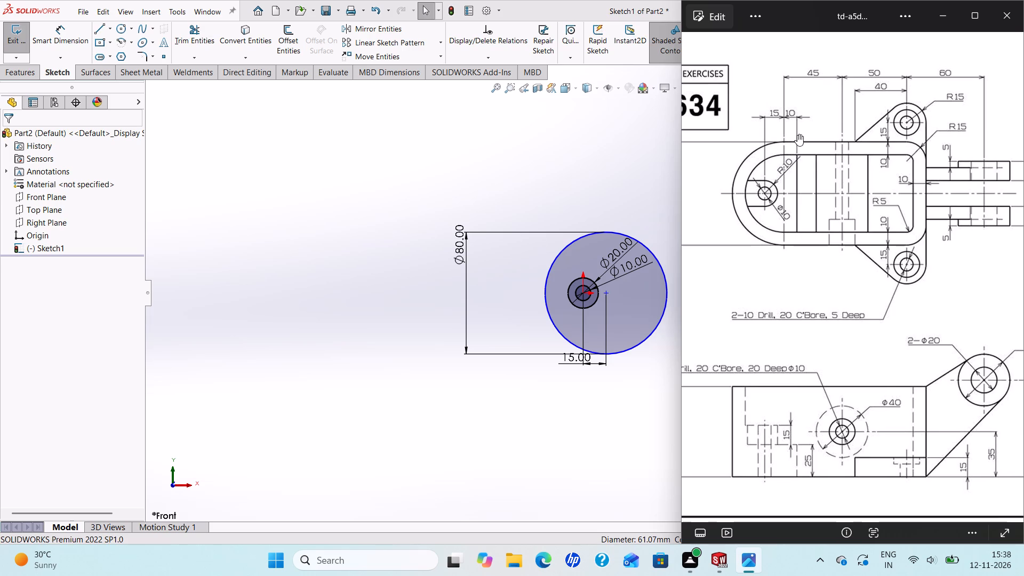
scroll(838, 394, up, 2)
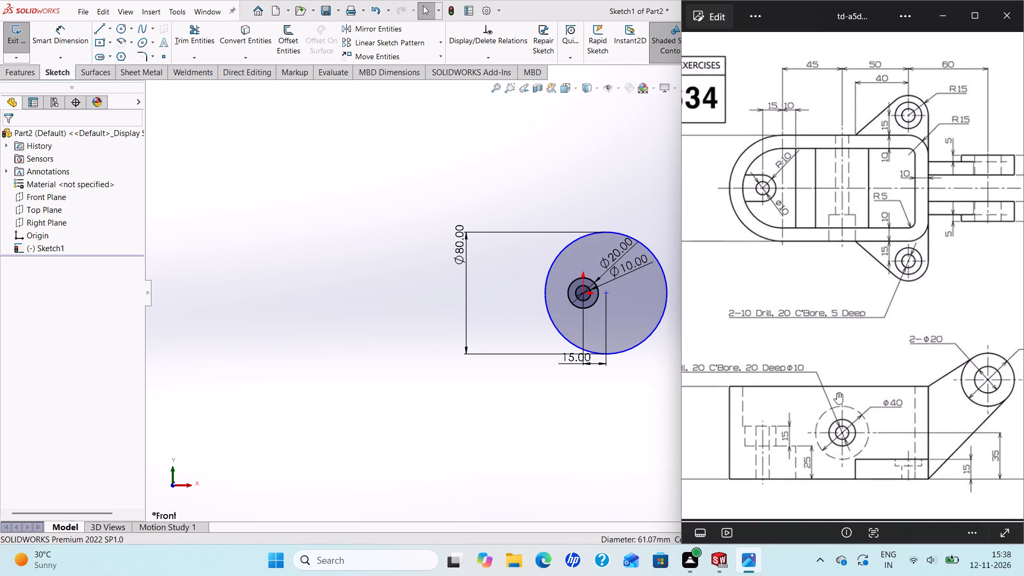
scroll(836, 392, down, 4)
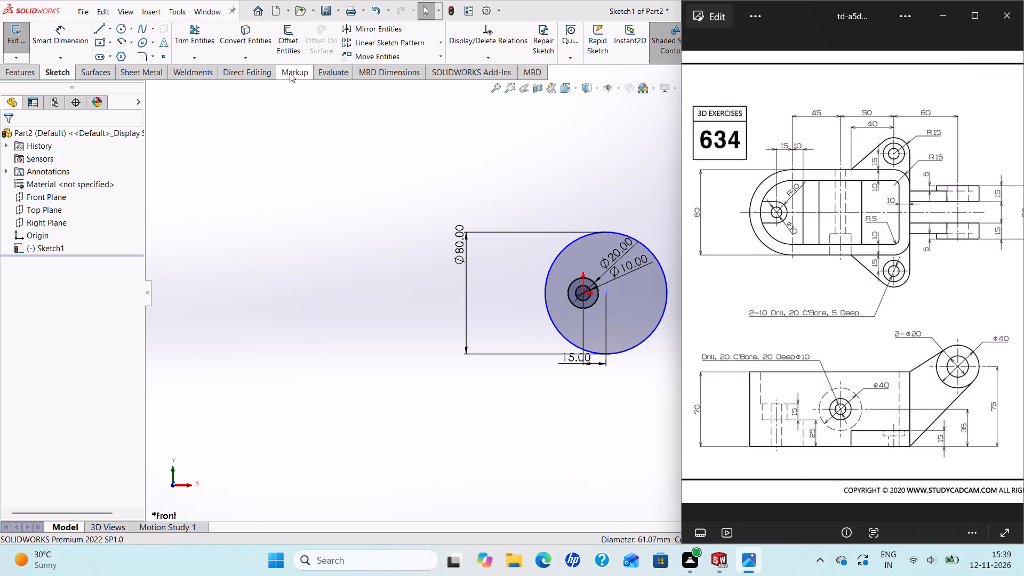
Sketch three connected lines from the 80 mm circle's top point to its bottom point, forming a rectangular end extending about 107 mm along positive X.
click(97, 24)
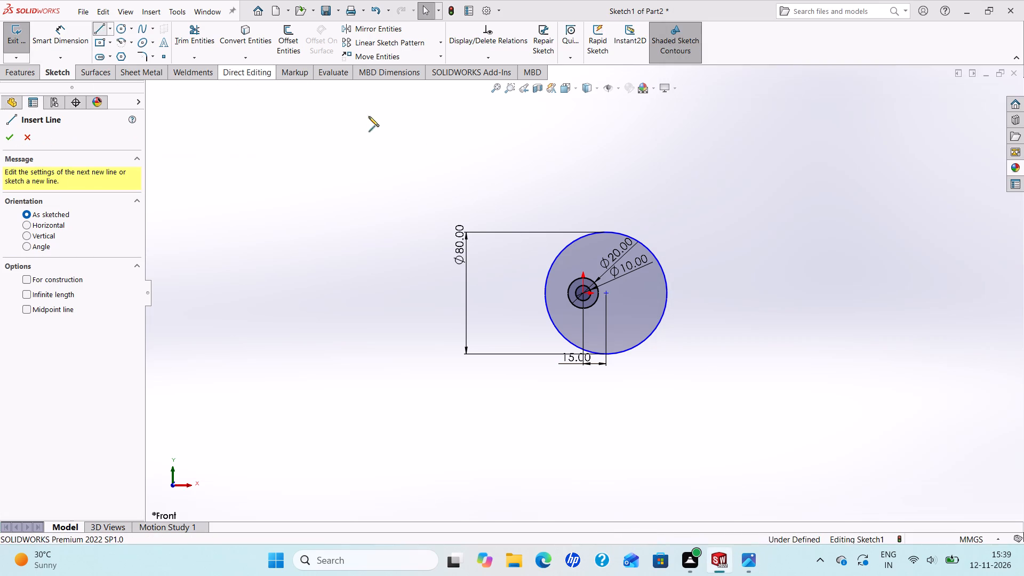
scroll(708, 269, up, 2)
scroll(709, 279, down, 3)
scroll(679, 282, up, 1)
scroll(661, 287, down, 1)
scroll(606, 317, down, 2)
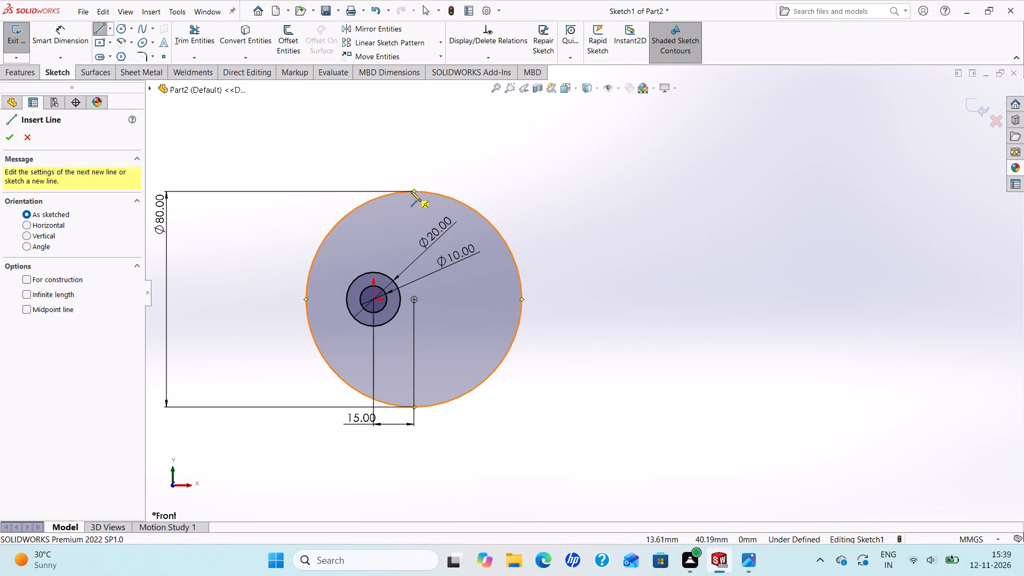
click(413, 189)
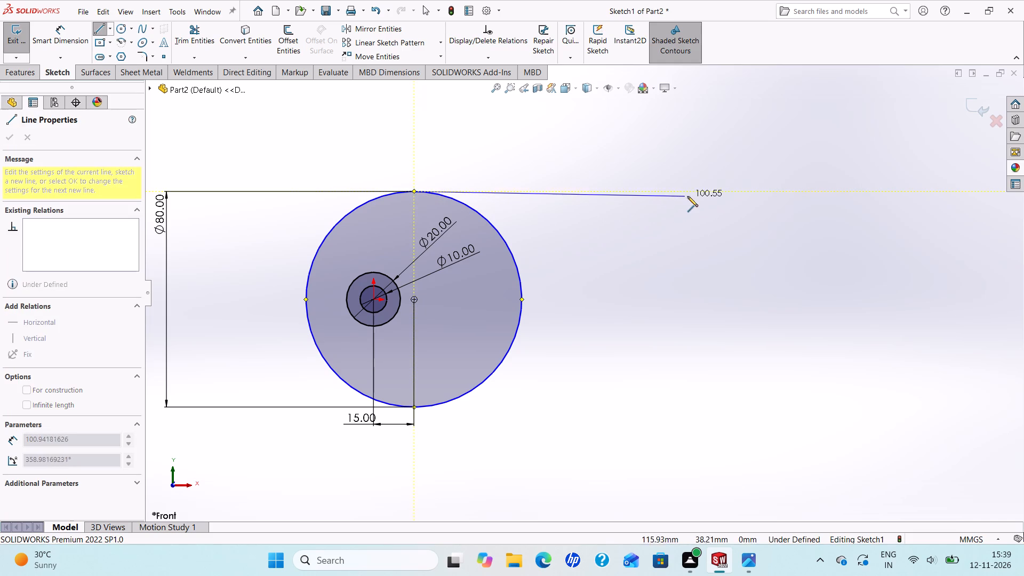
click(702, 191)
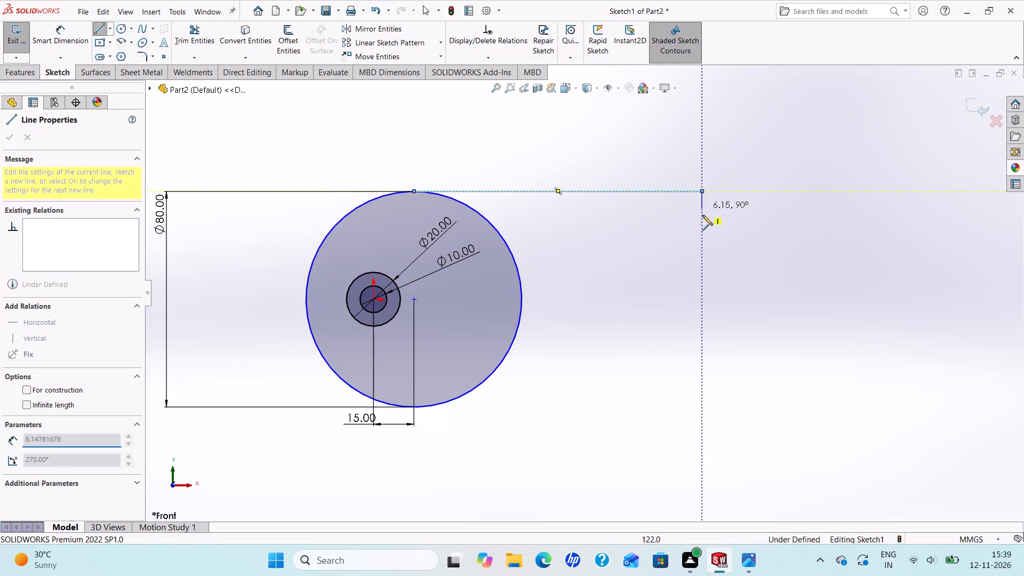
click(702, 406)
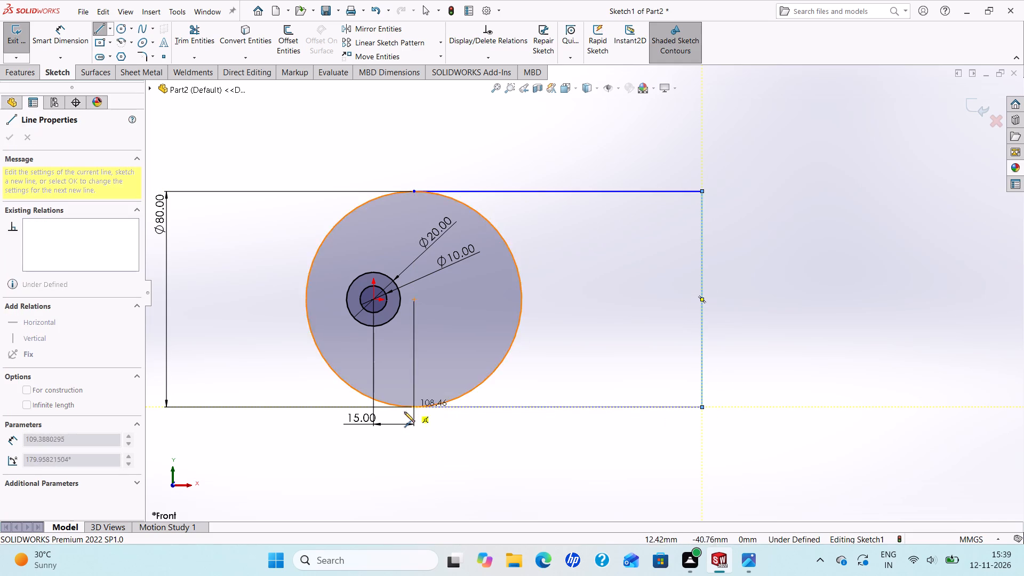
click(414, 409)
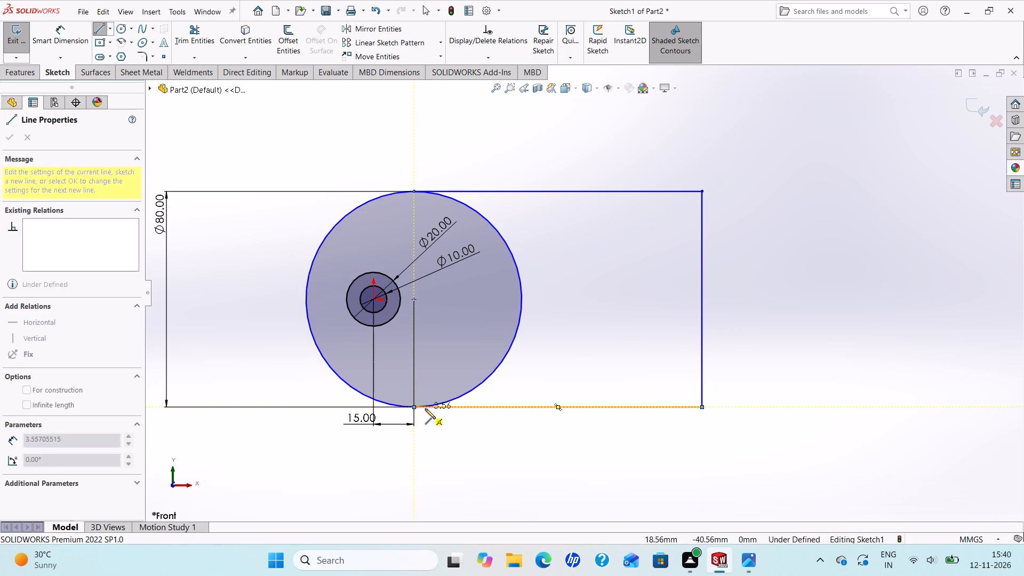
right_click(425, 409)
click(450, 412)
Add a horizontal relation between the origin circles' centre and the 80 mm circle's centre.
scroll(483, 382, up, 3)
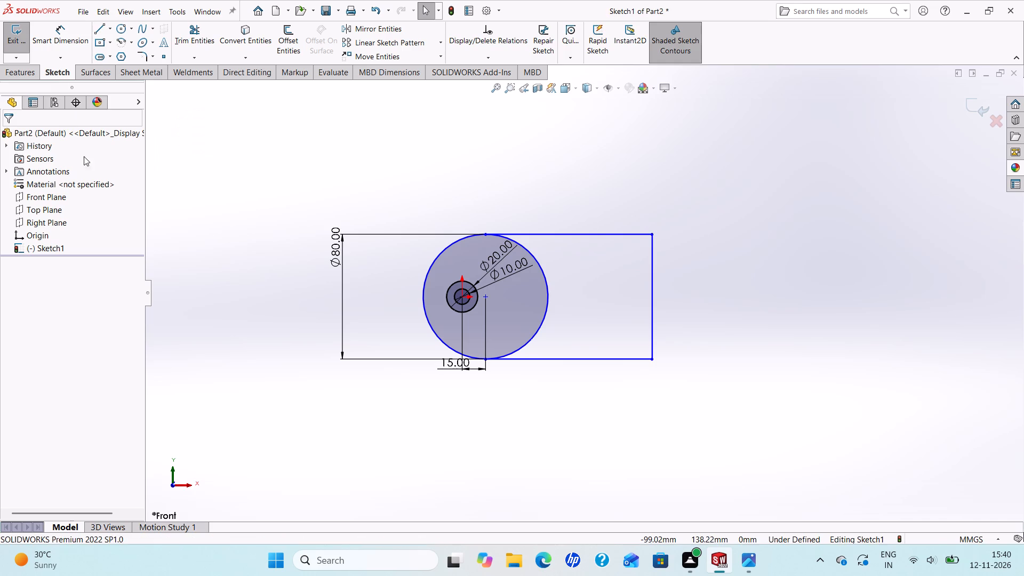
ctrl+click(460, 297)
ctrl+click(485, 298)
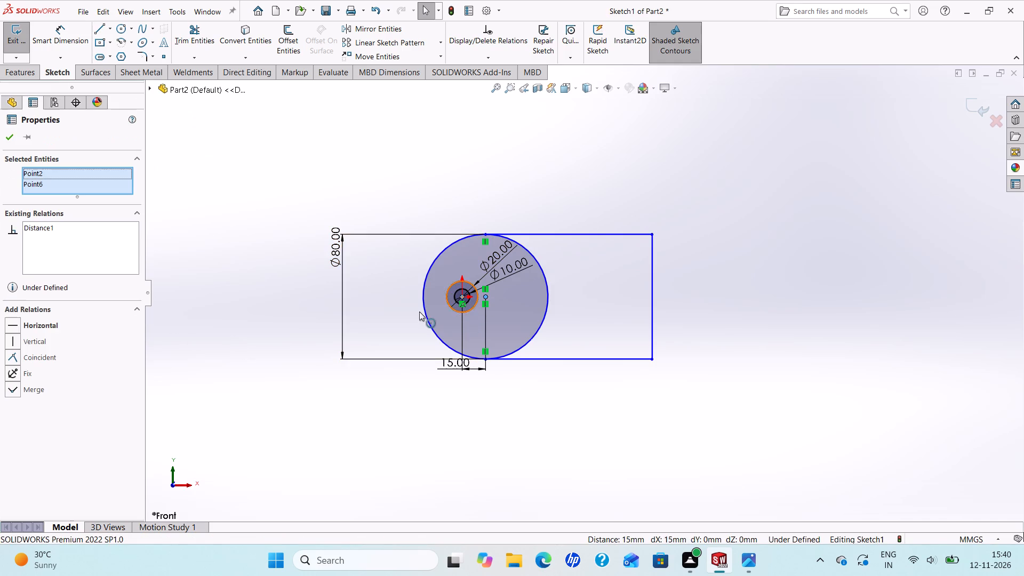
click(18, 326)
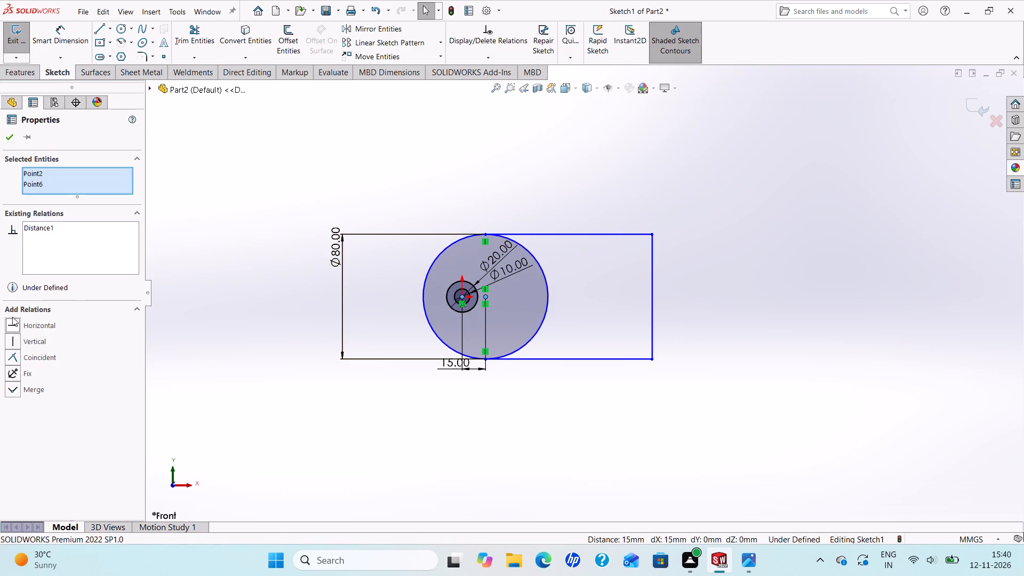
click(7, 140)
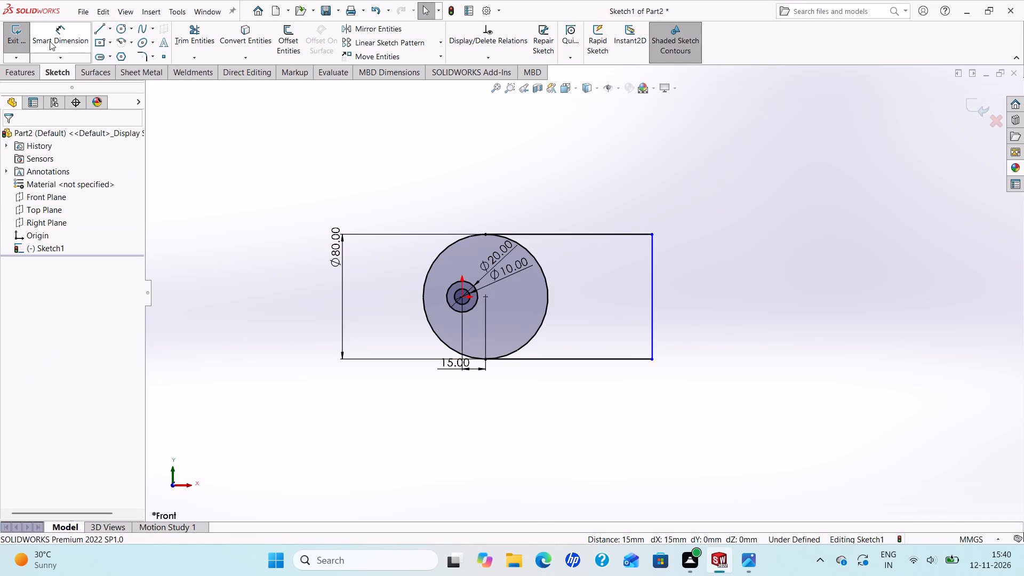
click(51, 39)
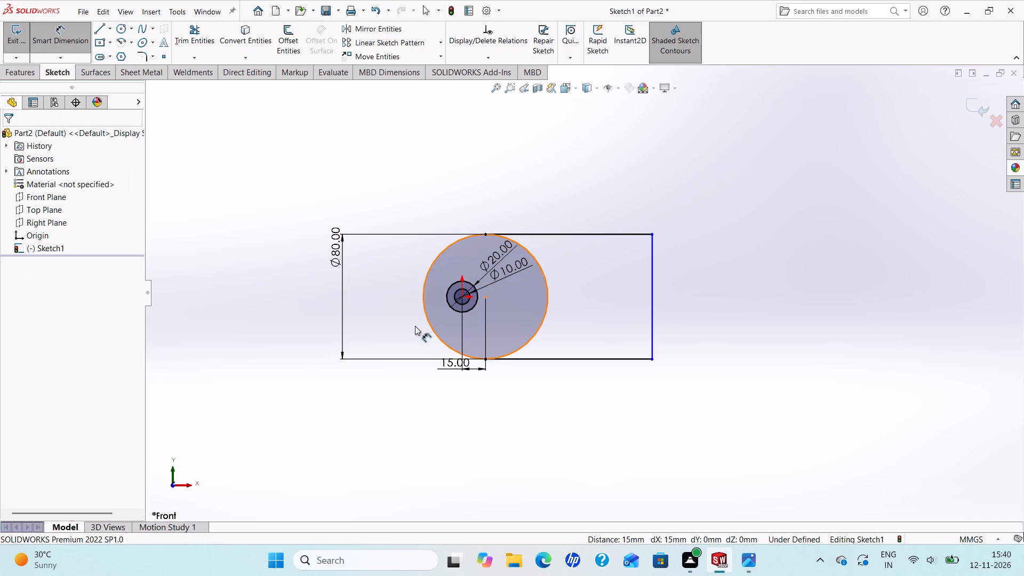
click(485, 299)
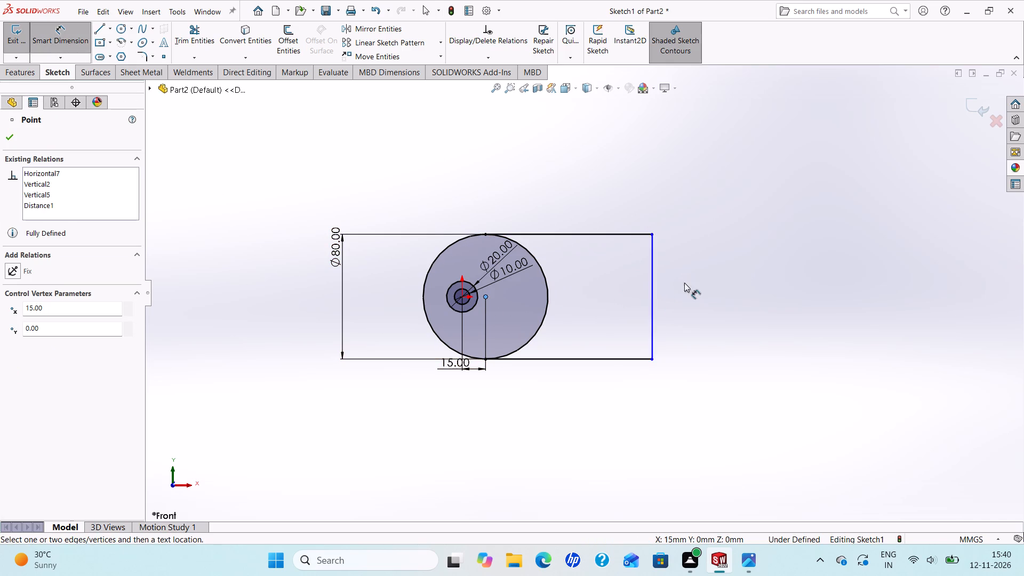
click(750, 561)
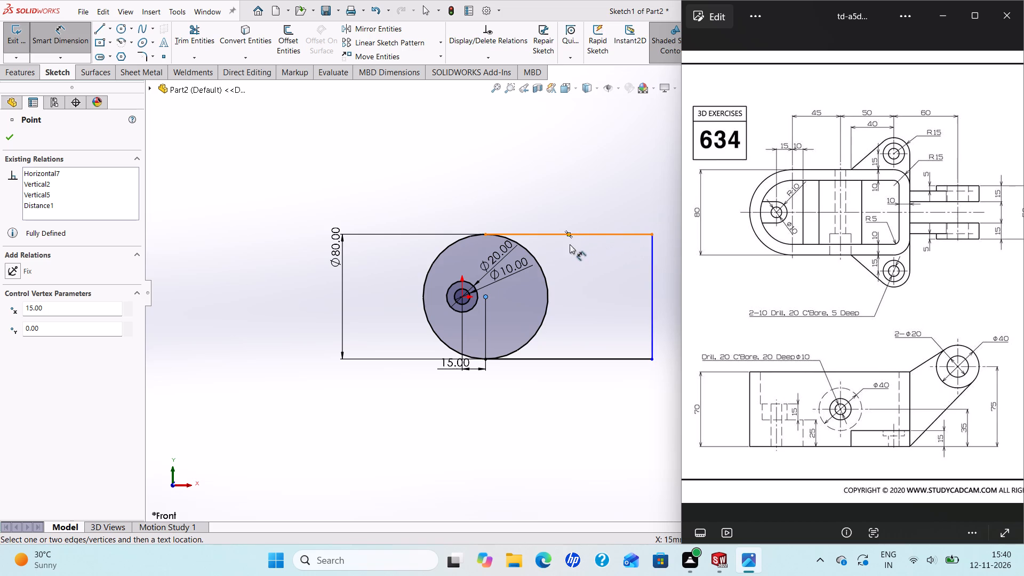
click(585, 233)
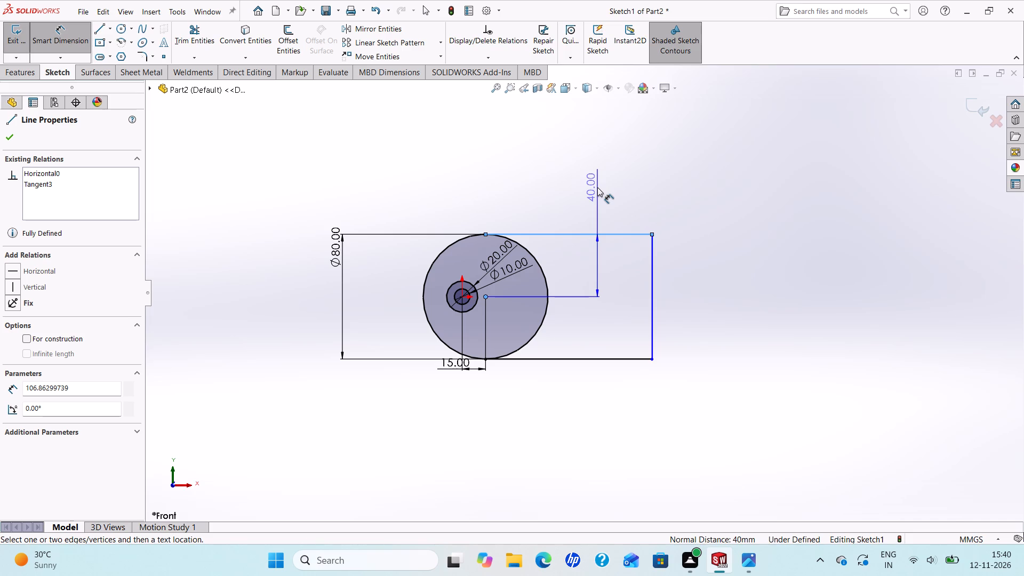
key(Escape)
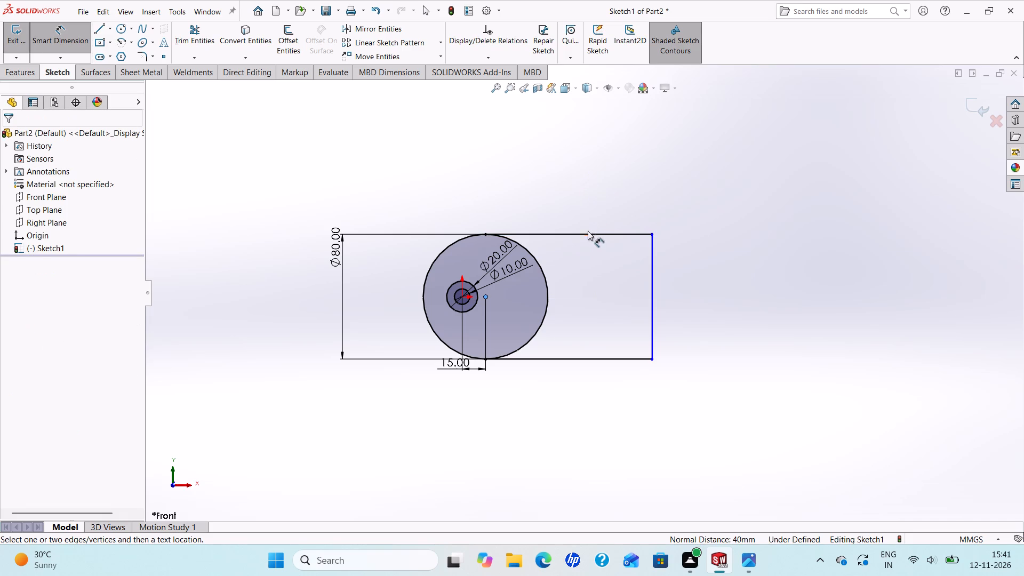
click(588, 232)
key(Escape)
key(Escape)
Dimension the upper horizontal line of the housing outline with a length of 115 mm.
click(632, 233)
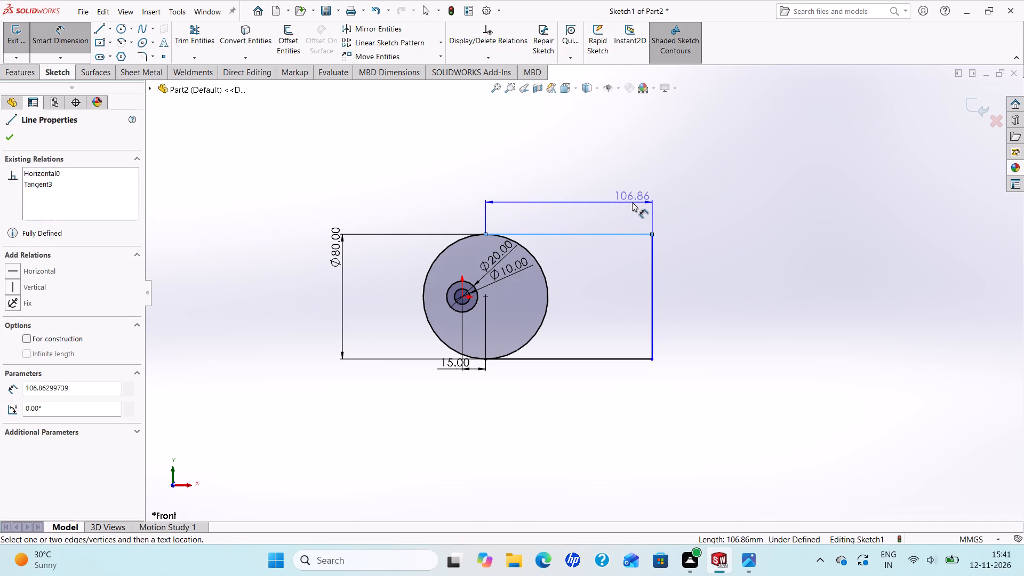
click(632, 202)
text(115)
key(Return)
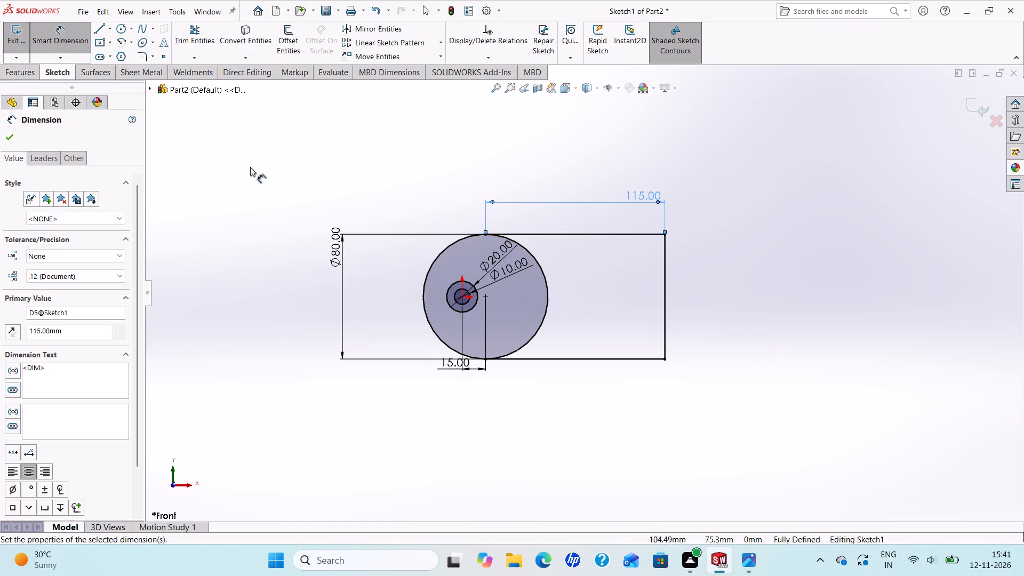
Fillet the two corners at the housing outline's rectangular end with a 15 mm radius.
click(6, 136)
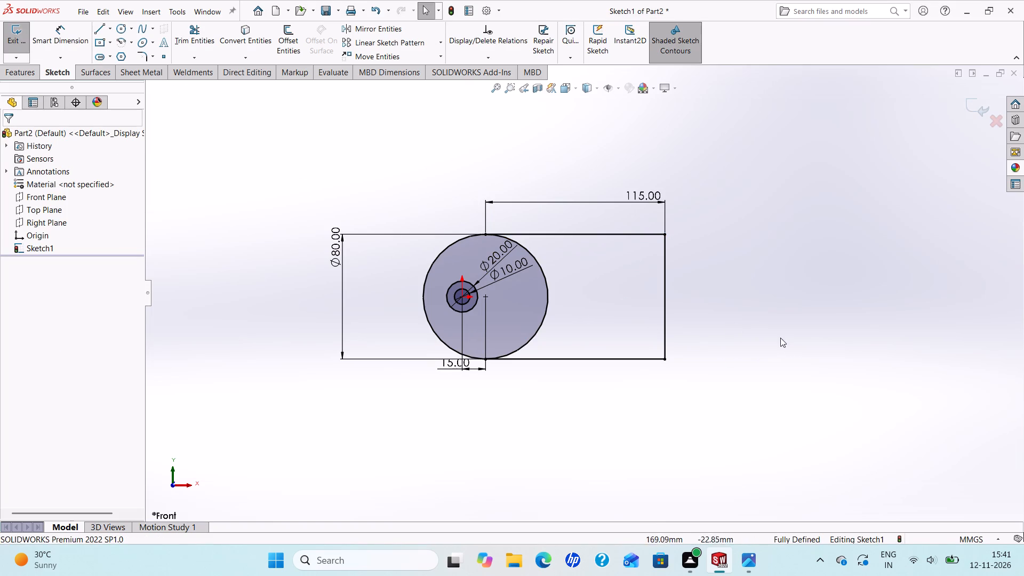
click(743, 569)
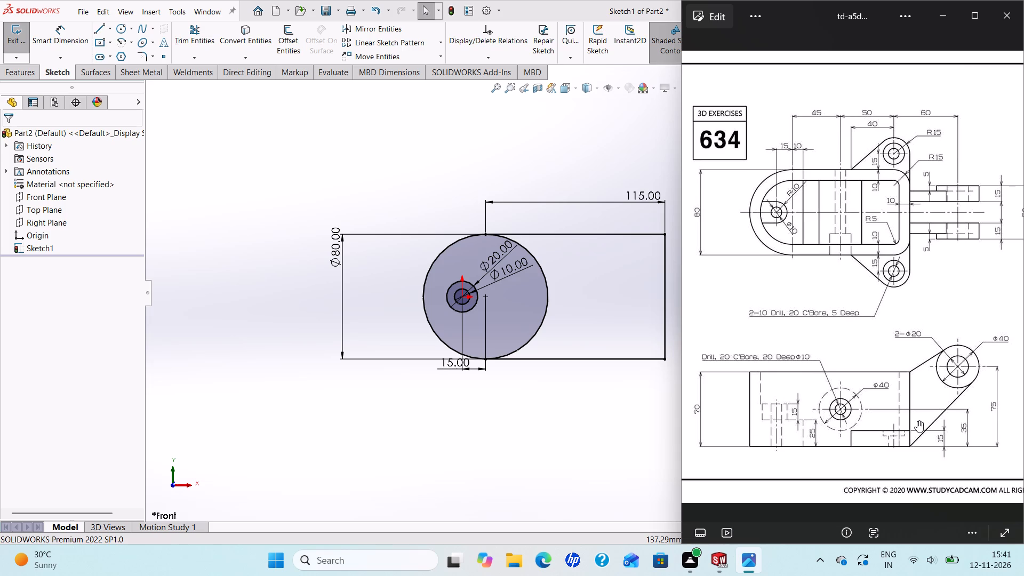
scroll(975, 321, up, 1)
scroll(966, 333, down, 3)
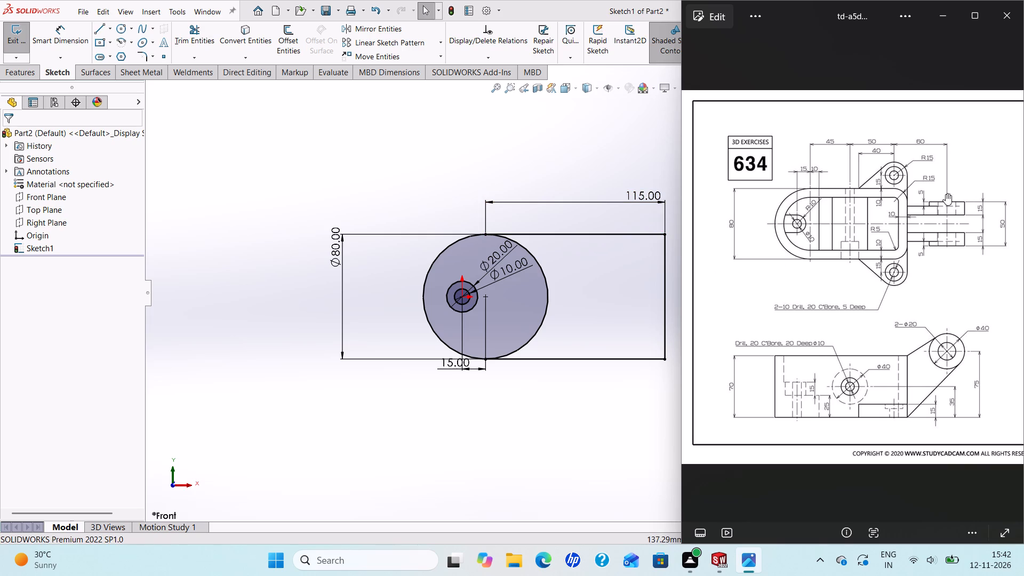
click(146, 59)
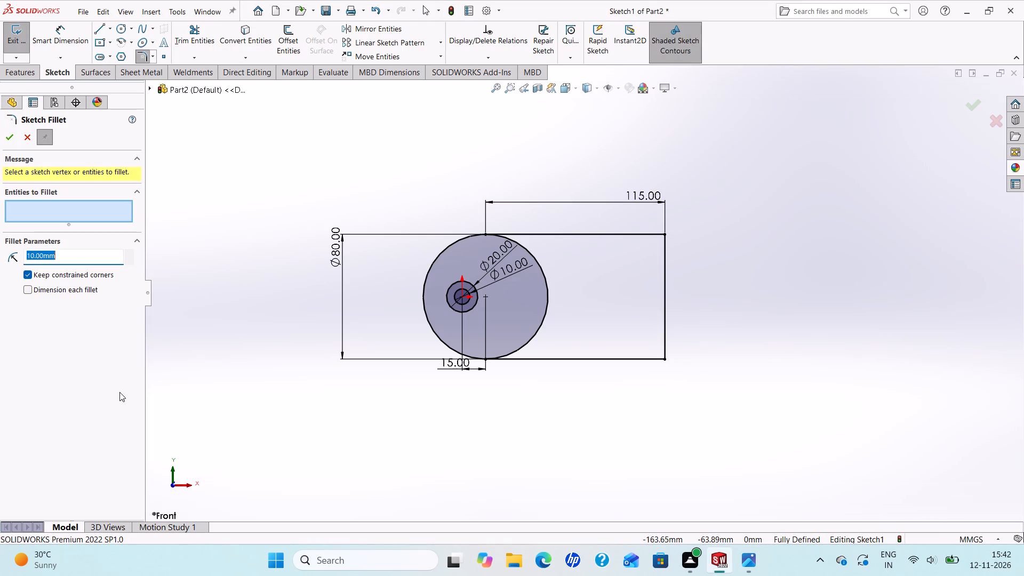
text(15)
key(Return)
click(662, 233)
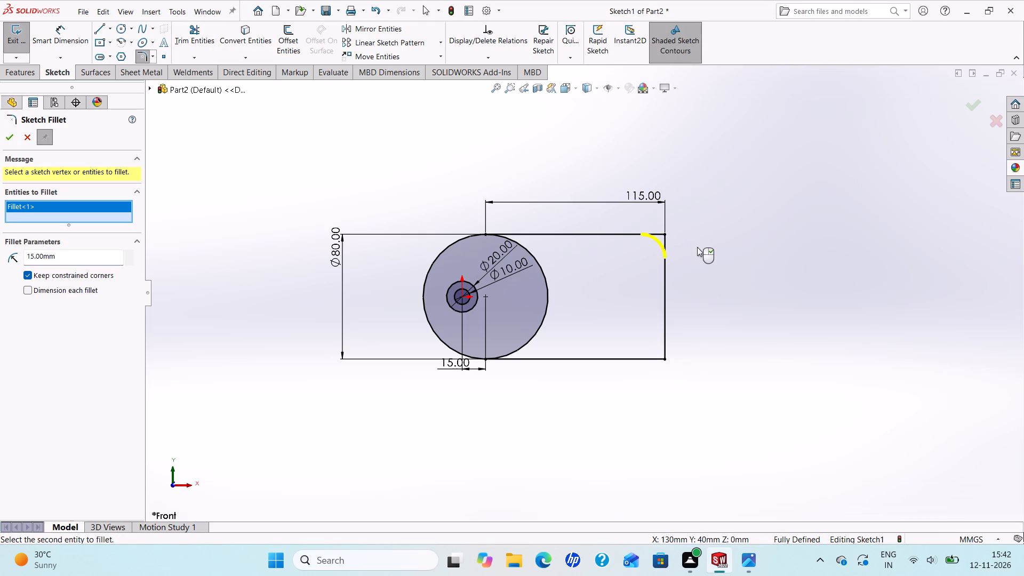
click(665, 359)
click(6, 138)
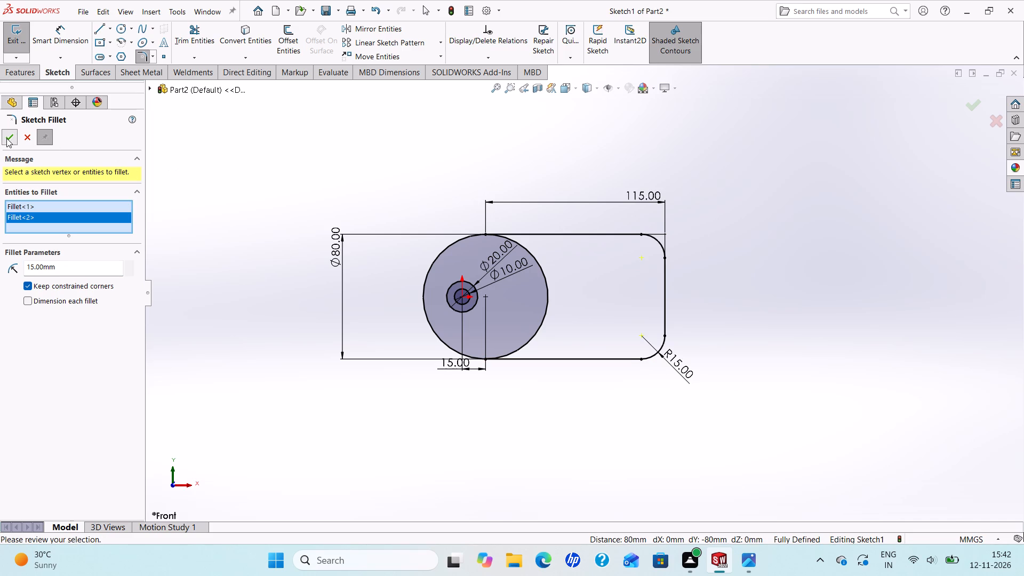
click(6, 138)
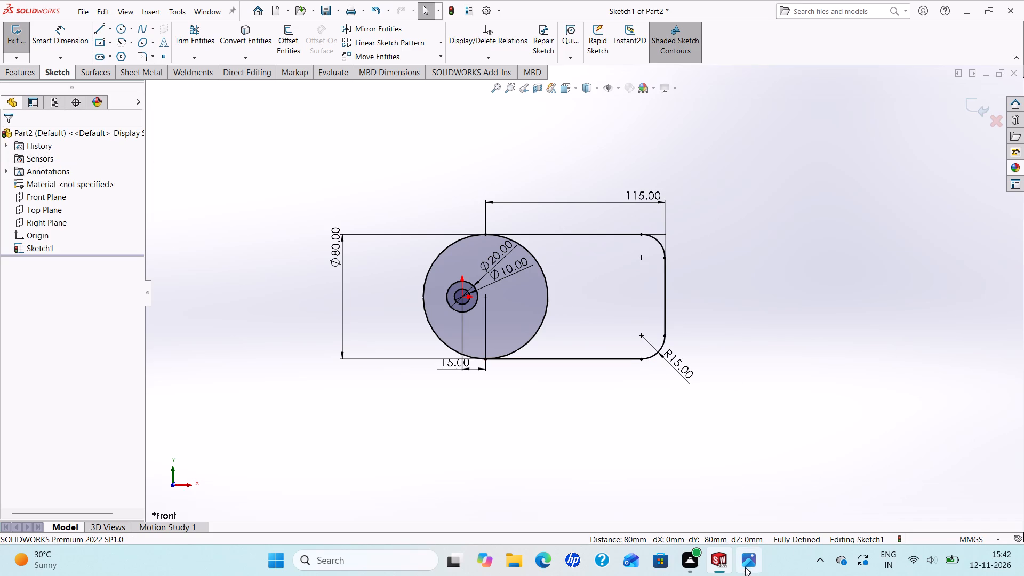
Trim away the 80 mm circle's arc inside the housing outline, leaving only its rounded end.
click(745, 567)
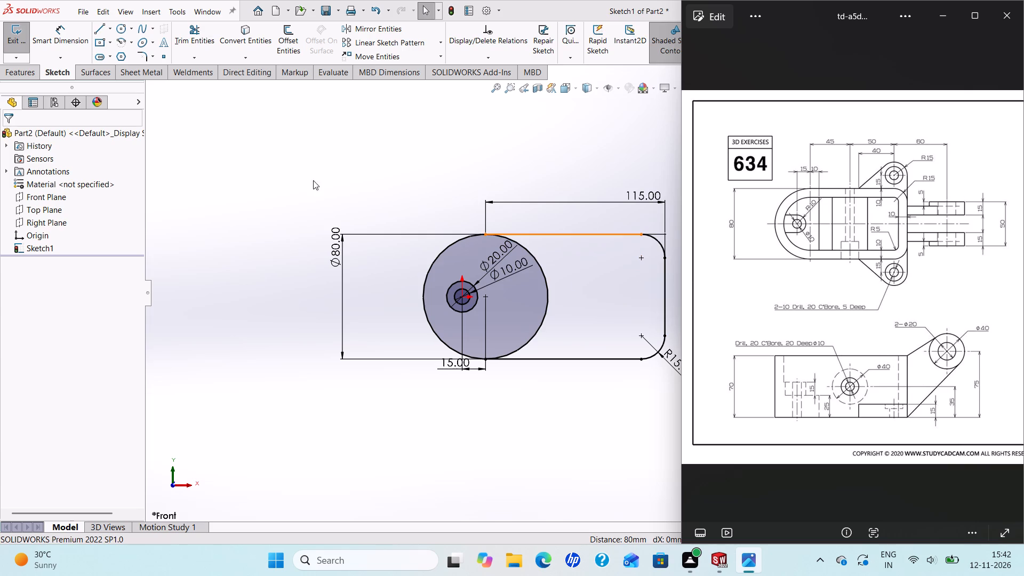
click(188, 41)
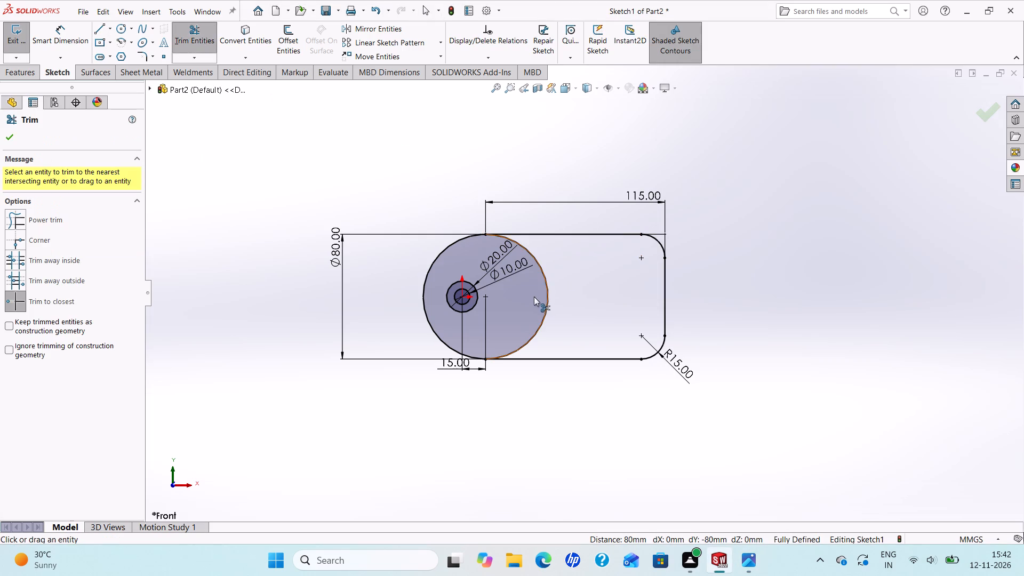
click(546, 305)
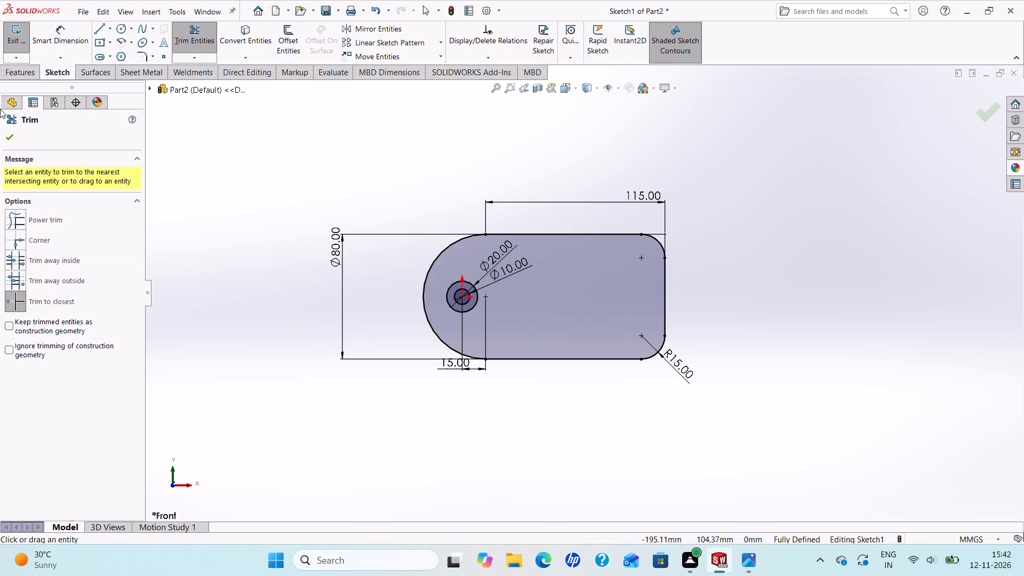
click(11, 135)
Offset the whole housing outline chain inward by 10 mm with an added dimension.
click(292, 33)
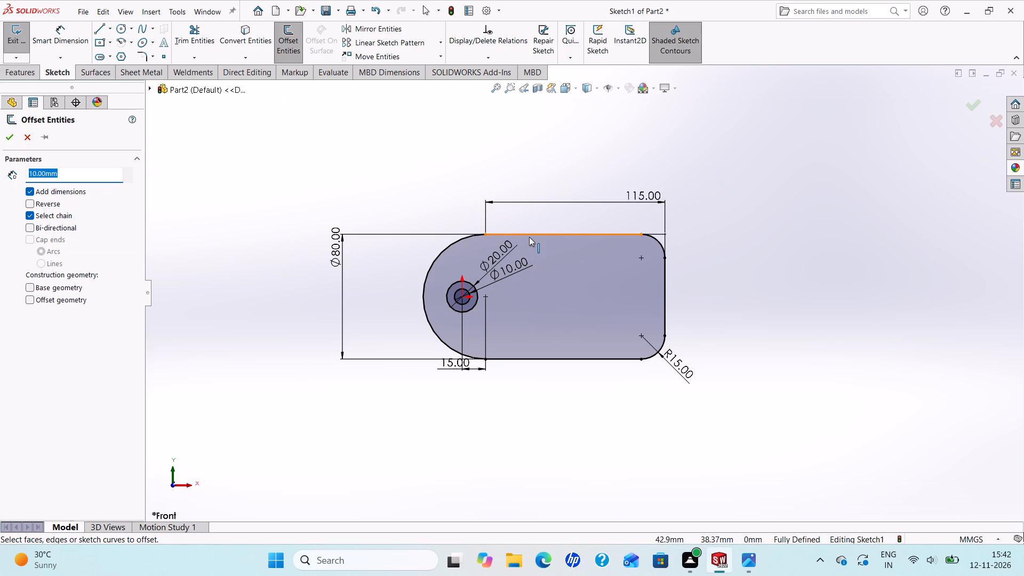
click(508, 241)
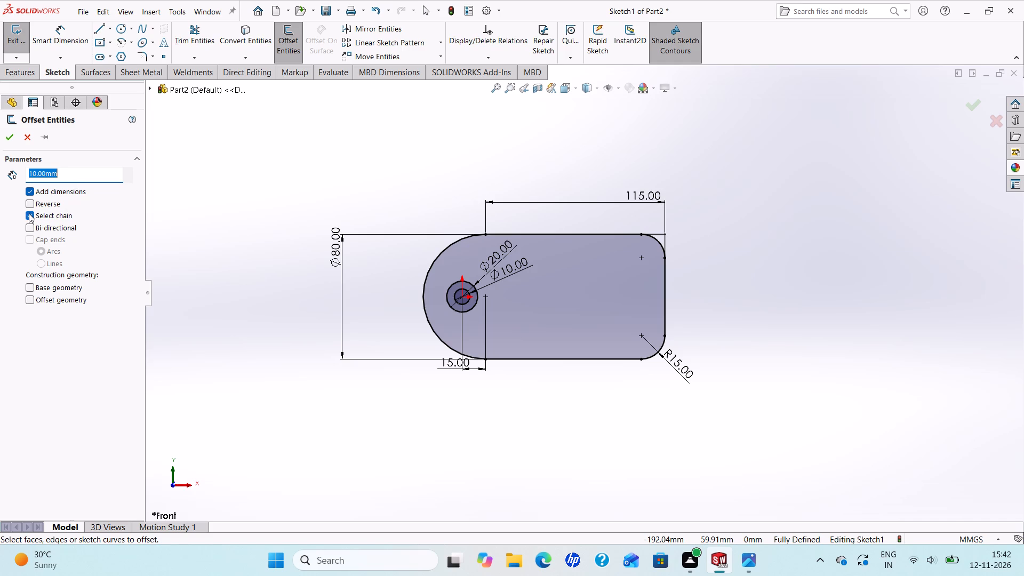
click(28, 203)
click(531, 237)
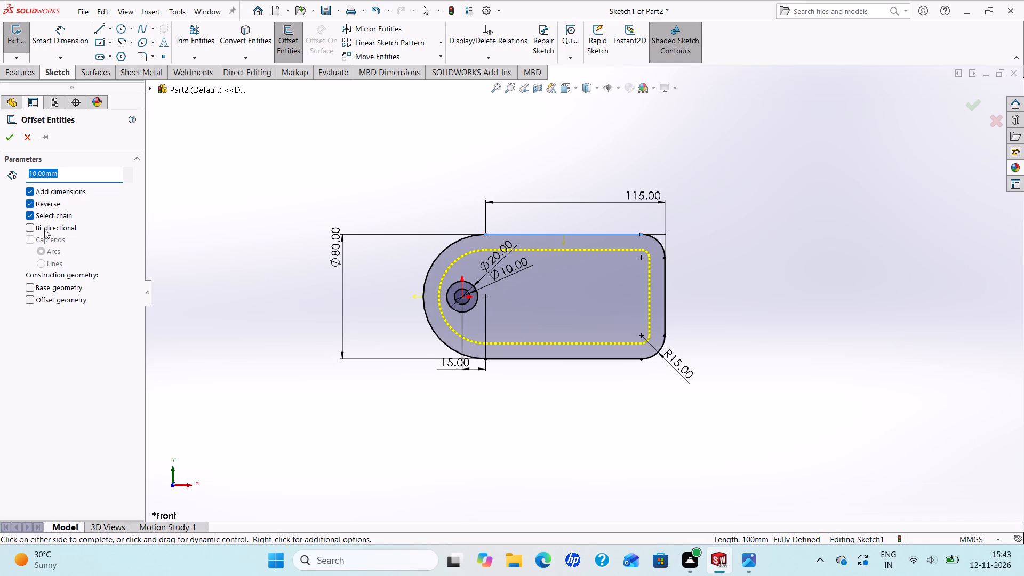
click(6, 138)
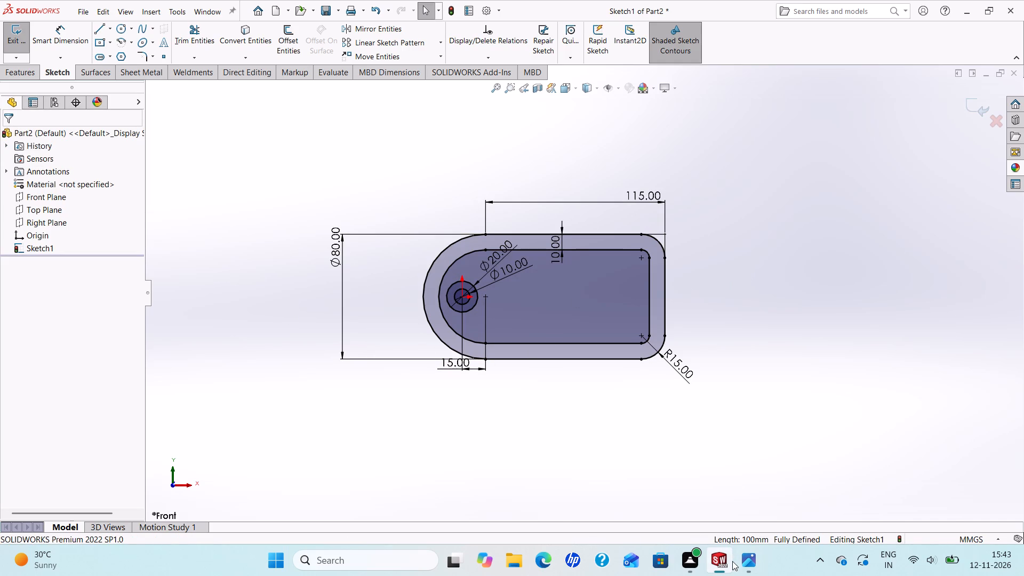
Sketch three concentric circles centred at about X 100, Y 56 mm, above the outline's upper edge, with radii about 9, 14 and 23 mm.
click(747, 563)
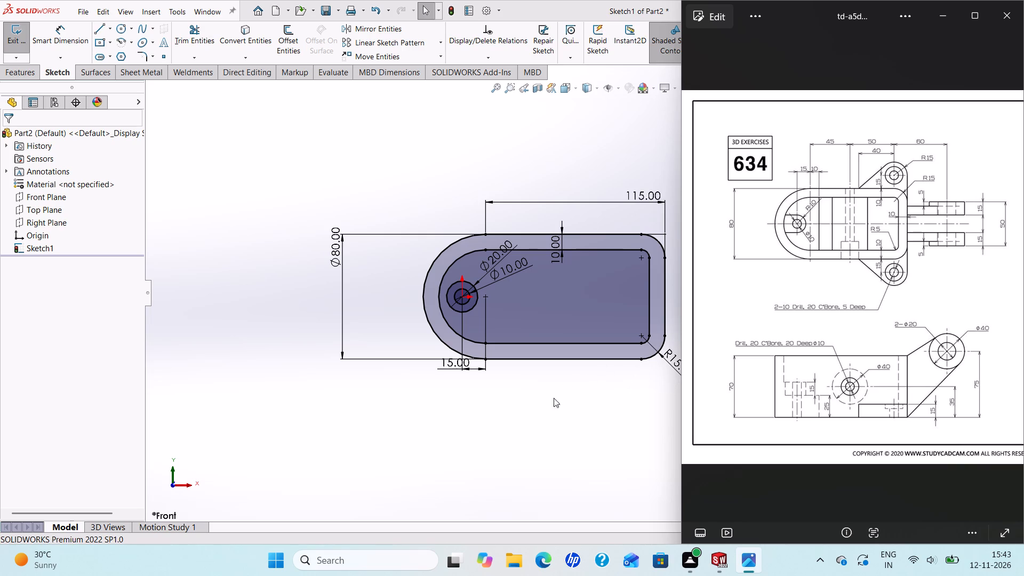
click(120, 28)
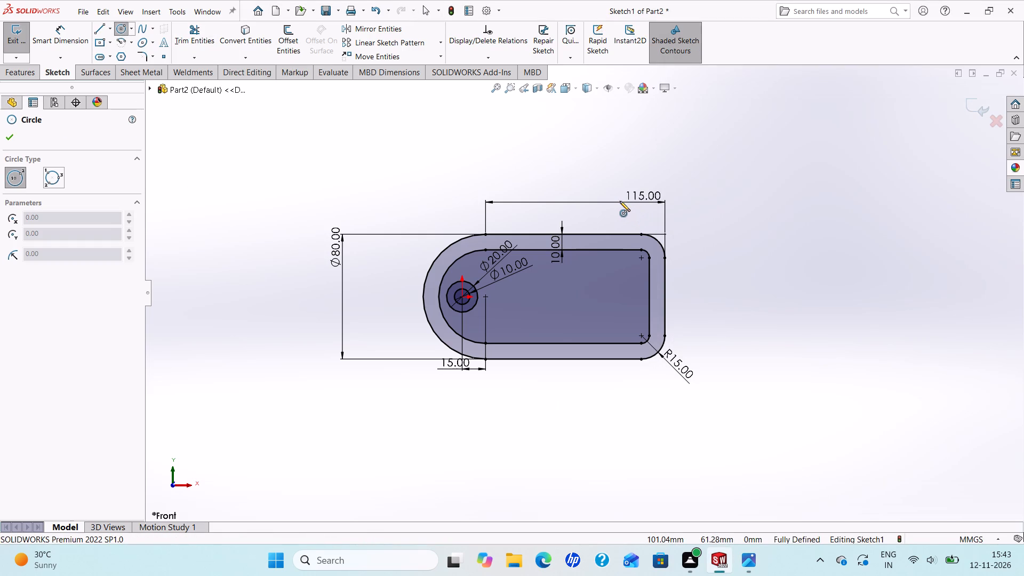
click(618, 209)
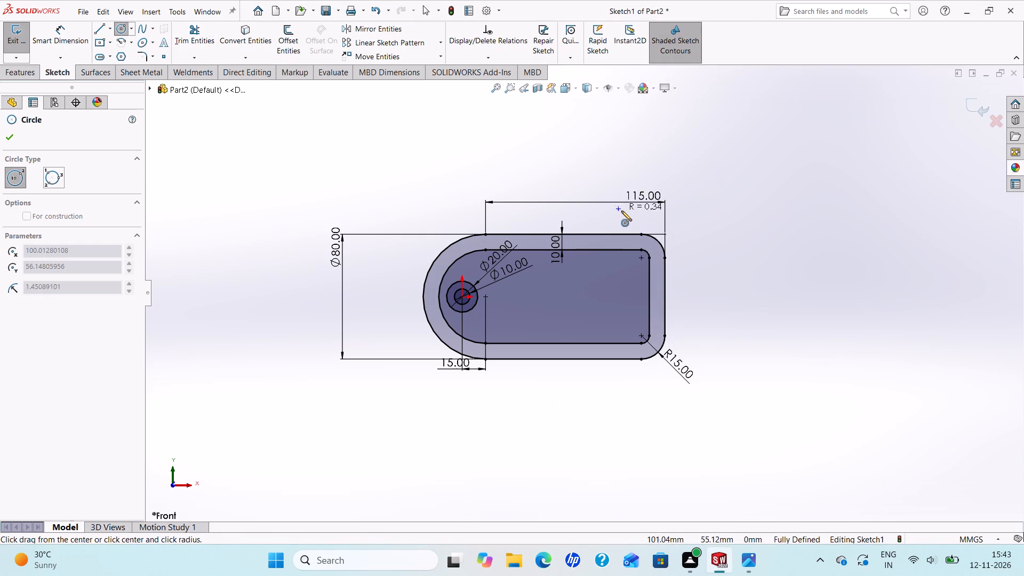
click(631, 214)
click(617, 208)
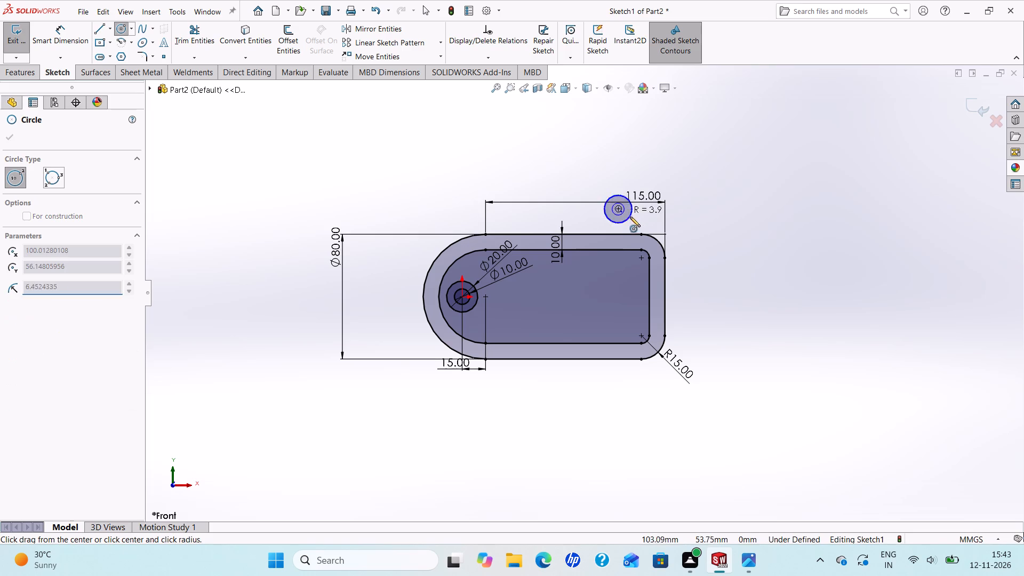
click(637, 221)
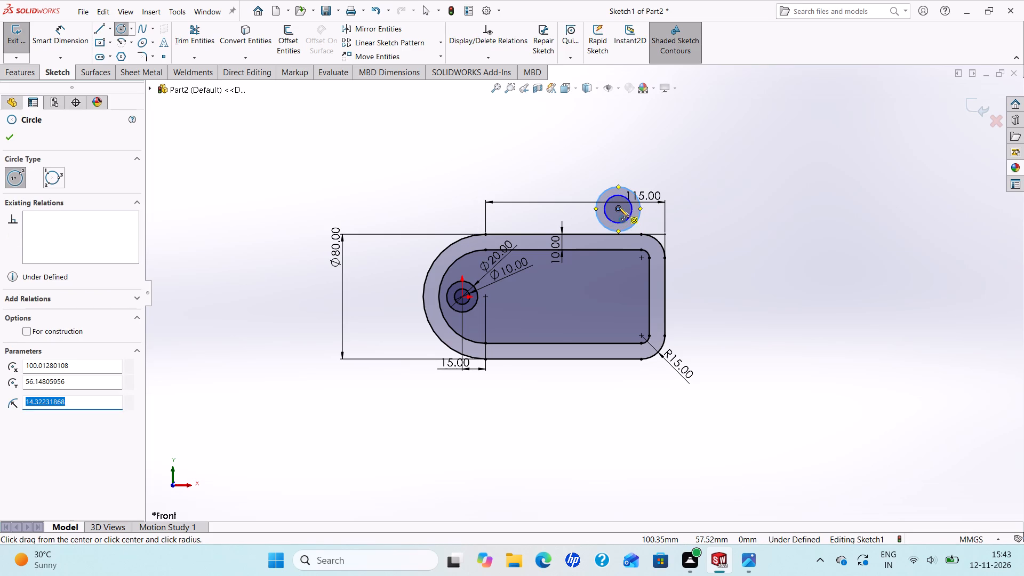
click(618, 208)
click(648, 226)
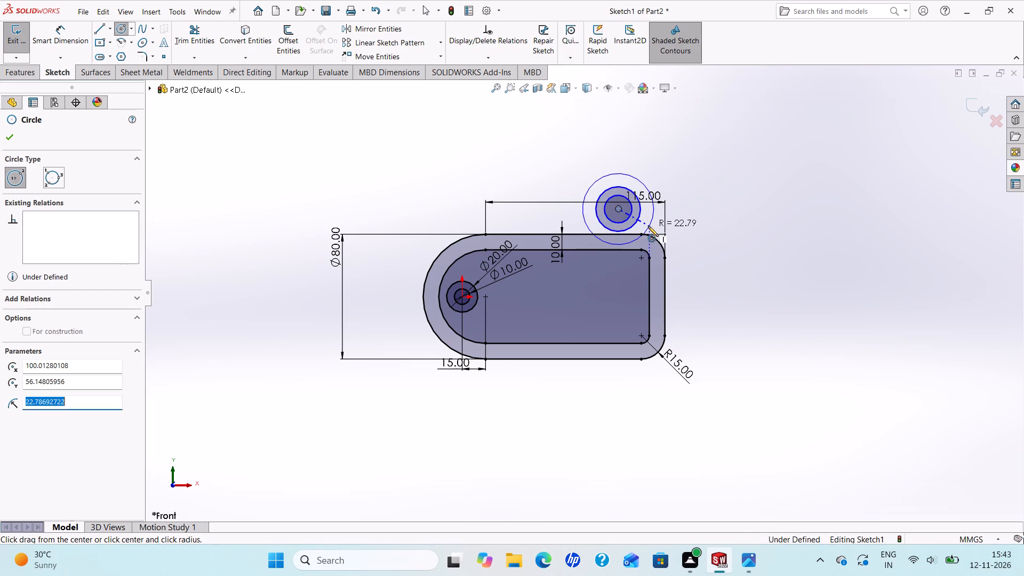
right_click(648, 226)
click(669, 234)
Move the 115 mm dimension farther above the outline, clear of the three concentric circles.
drag(658, 197, 655, 107)
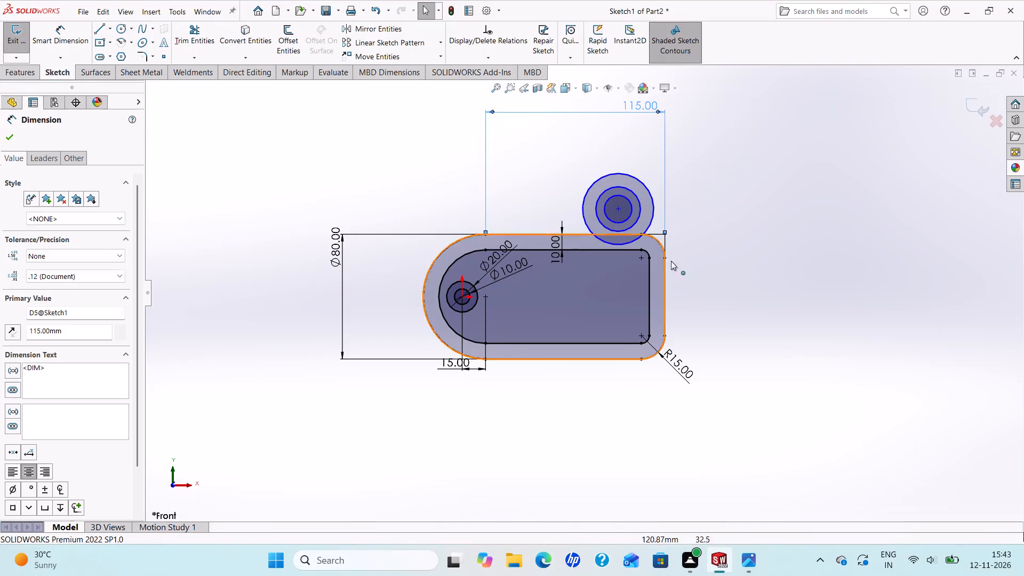
click(10, 137)
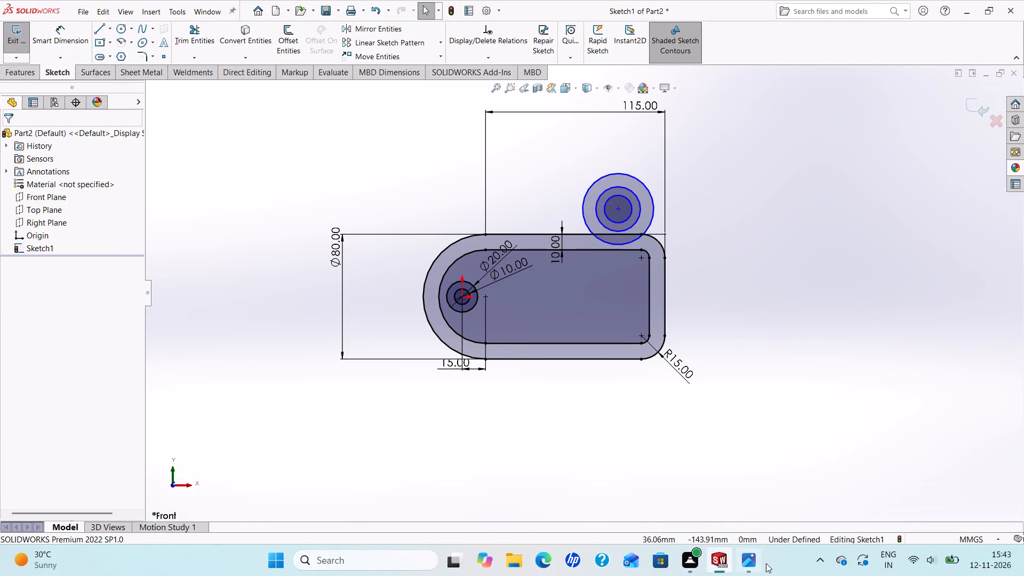
Dimension the innermost of the three concentric circles above the outline with a 10 mm diameter.
click(746, 561)
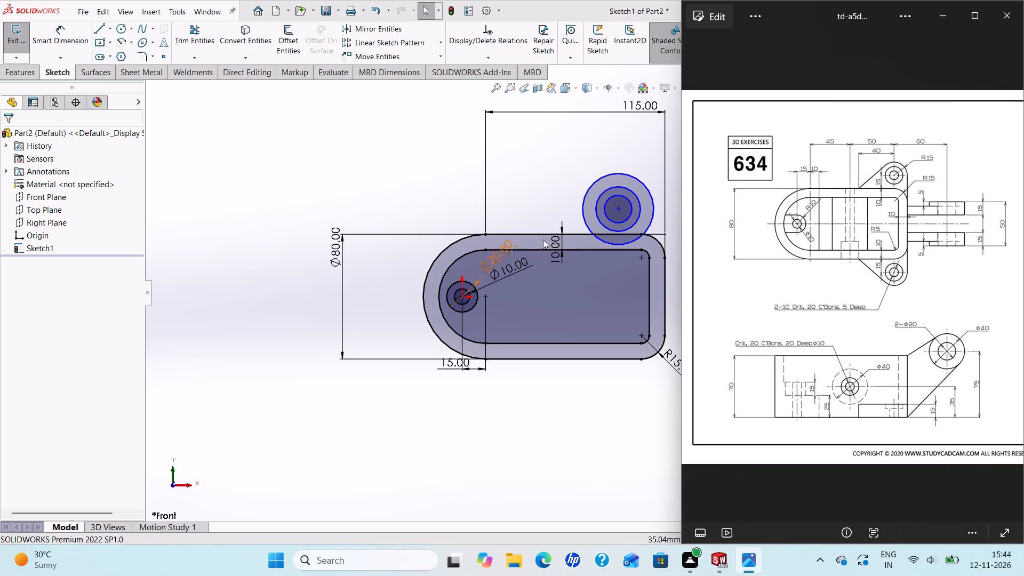
scroll(567, 232, up, 1)
scroll(624, 234, down, 1)
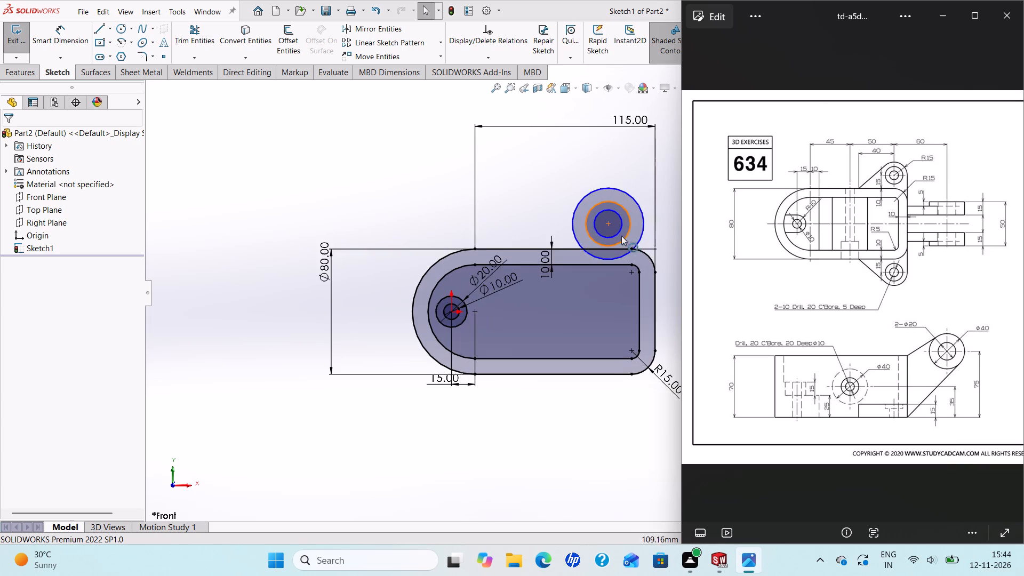
scroll(619, 236, up, 2)
scroll(601, 239, down, 2)
scroll(575, 237, up, 3)
scroll(612, 297, down, 3)
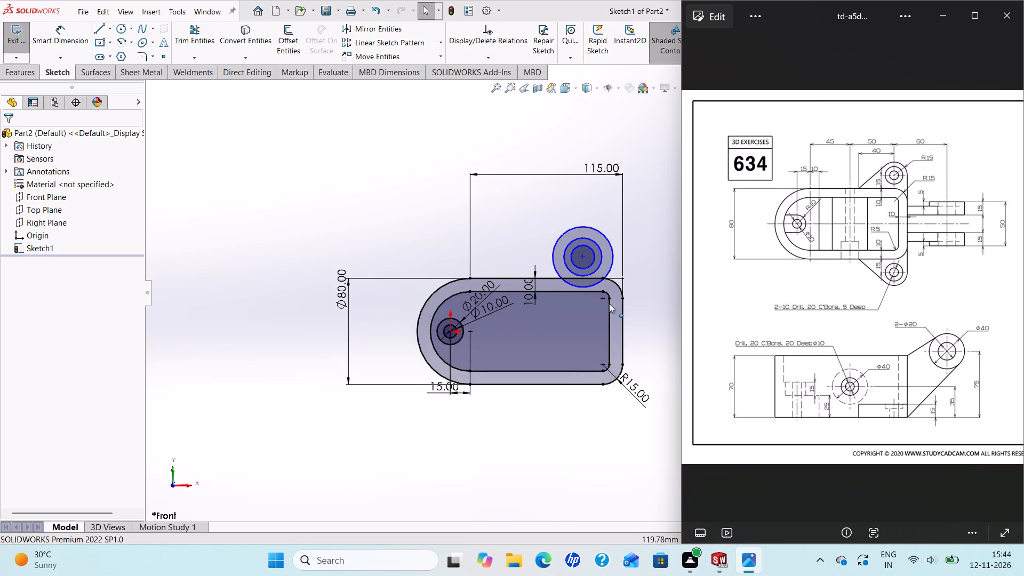
scroll(609, 303, up, 2)
scroll(645, 325, down, 2)
scroll(628, 316, up, 2)
scroll(602, 313, down, 2)
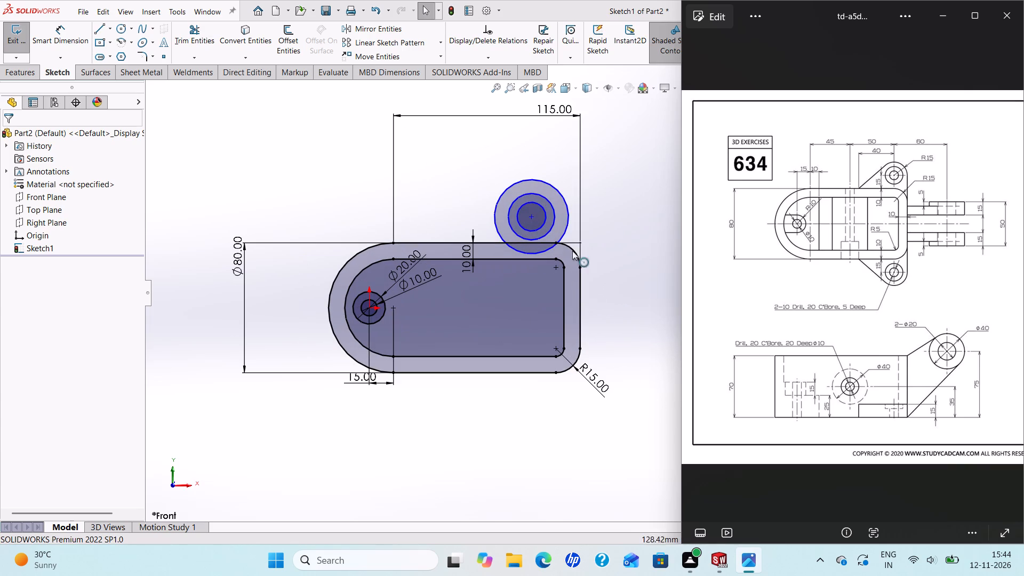
click(542, 213)
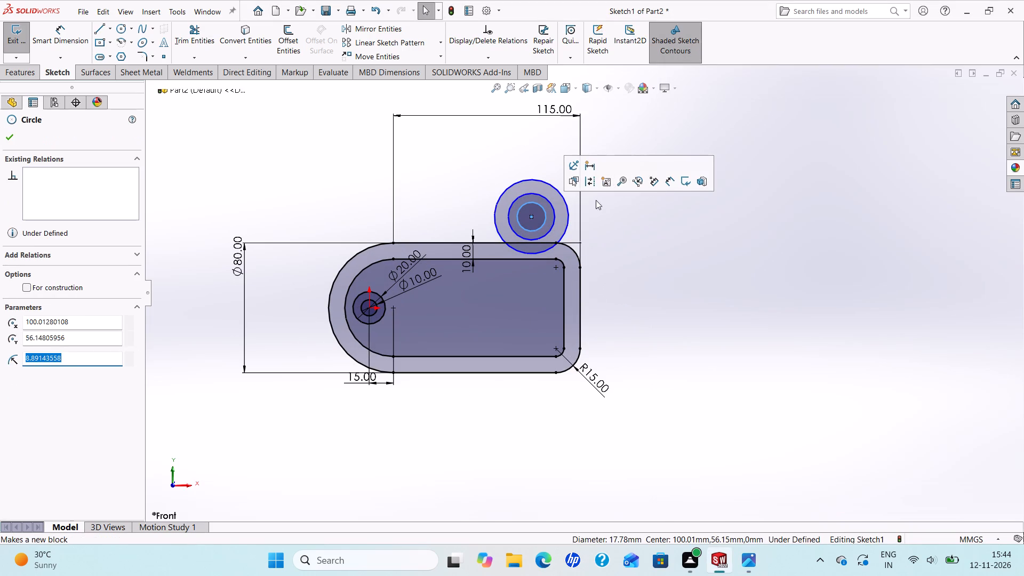
click(5, 141)
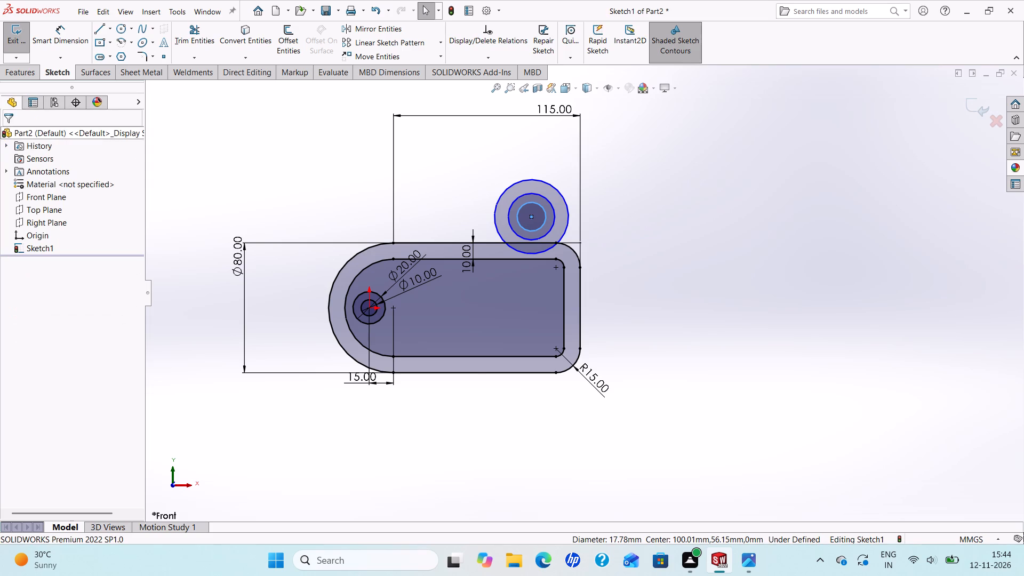
click(66, 40)
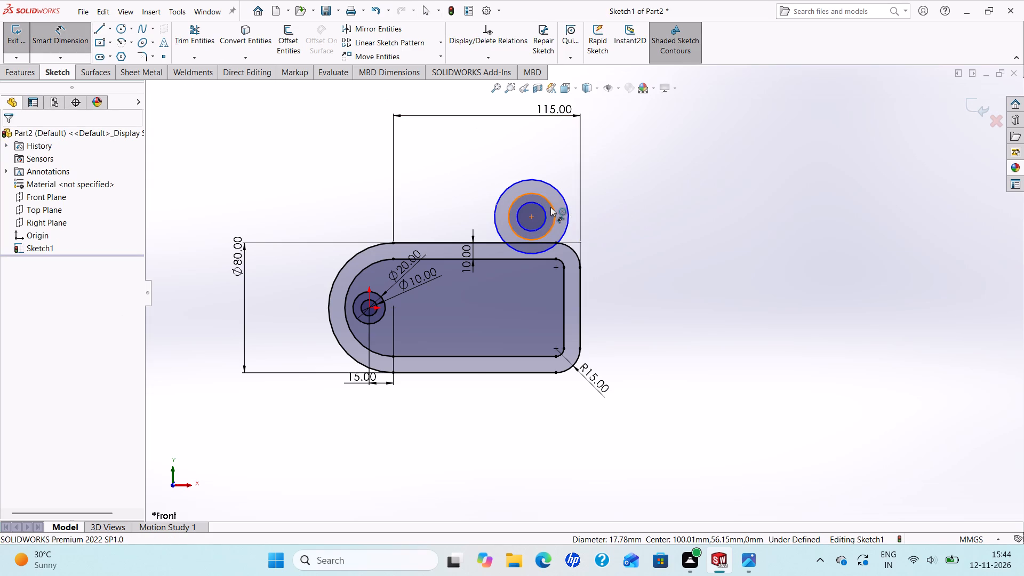
click(545, 209)
click(697, 175)
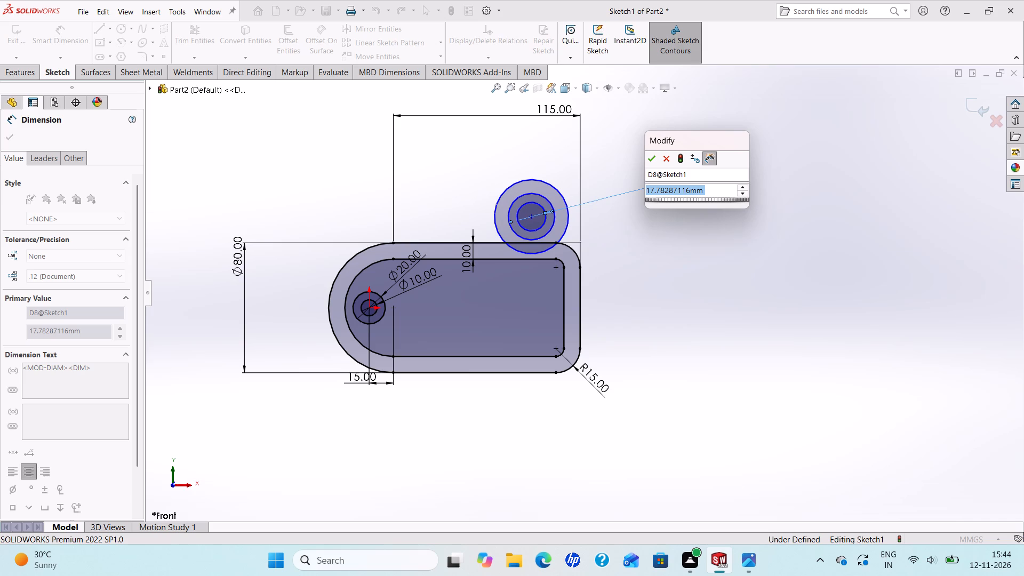
text(10)
key(Return)
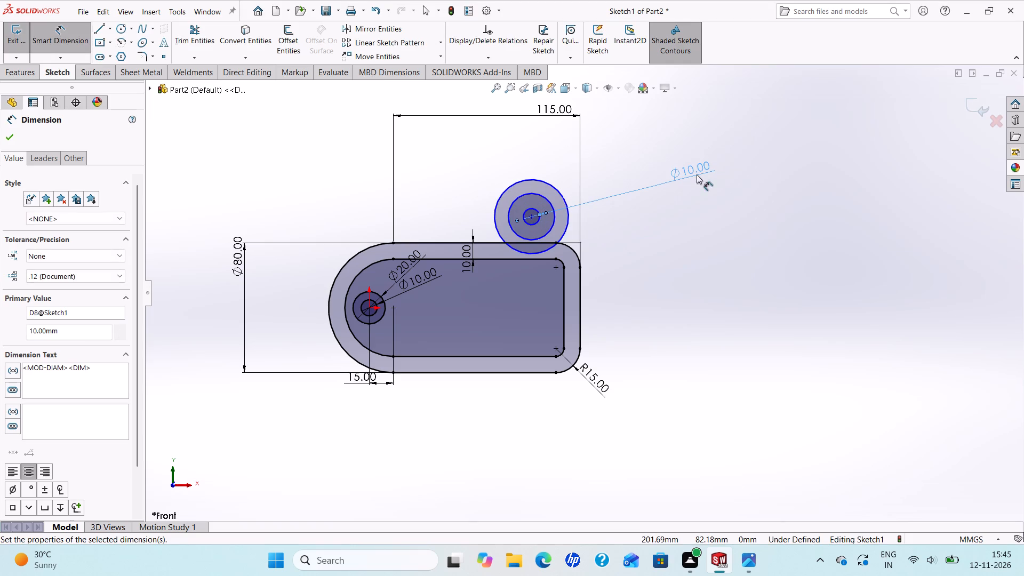
Dimension the remaining concentric circles above the outline: 20 mm diameter for the middle one and 30 mm for the outermost.
click(549, 202)
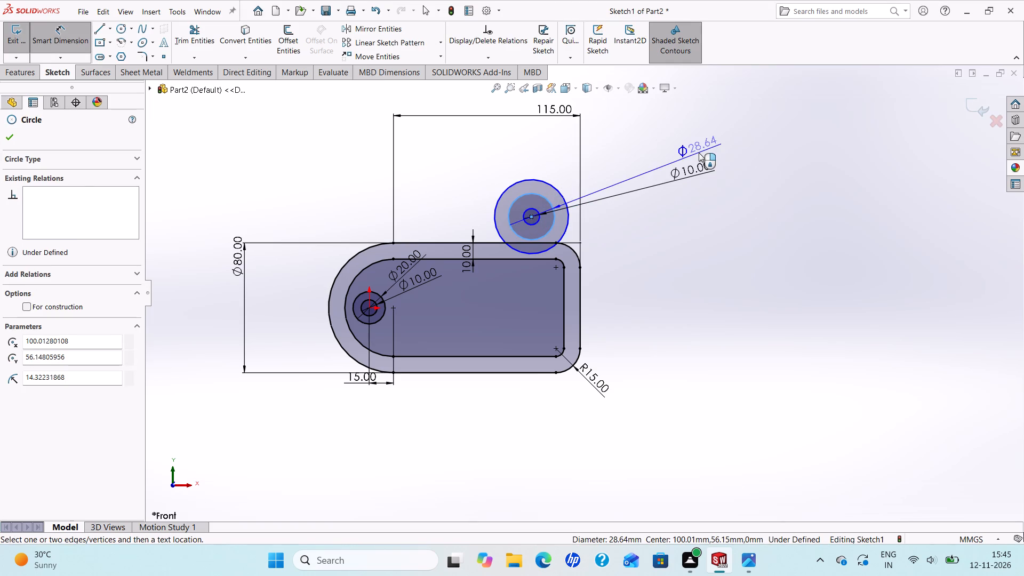
click(699, 153)
text(20)
key(Return)
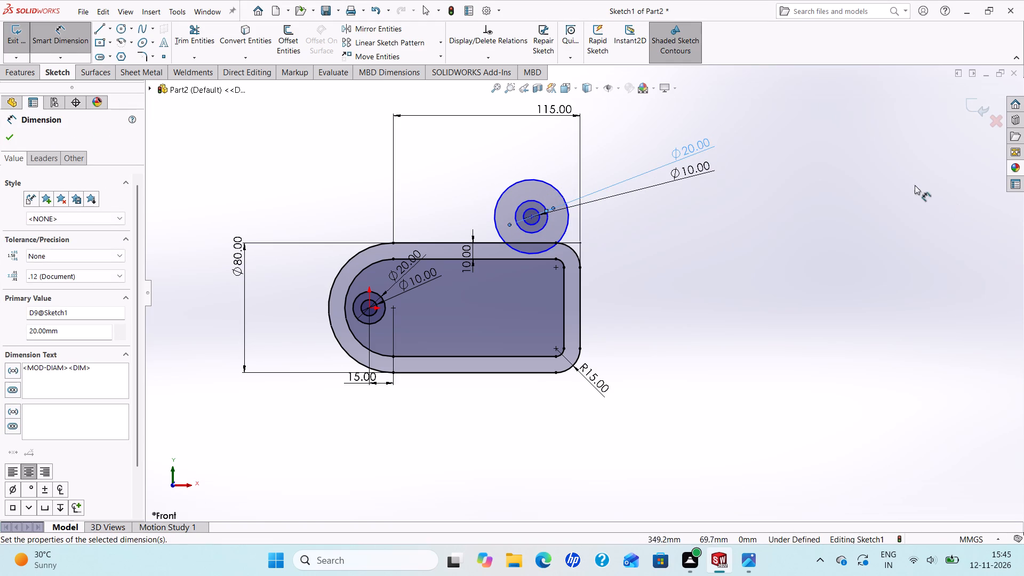
click(757, 564)
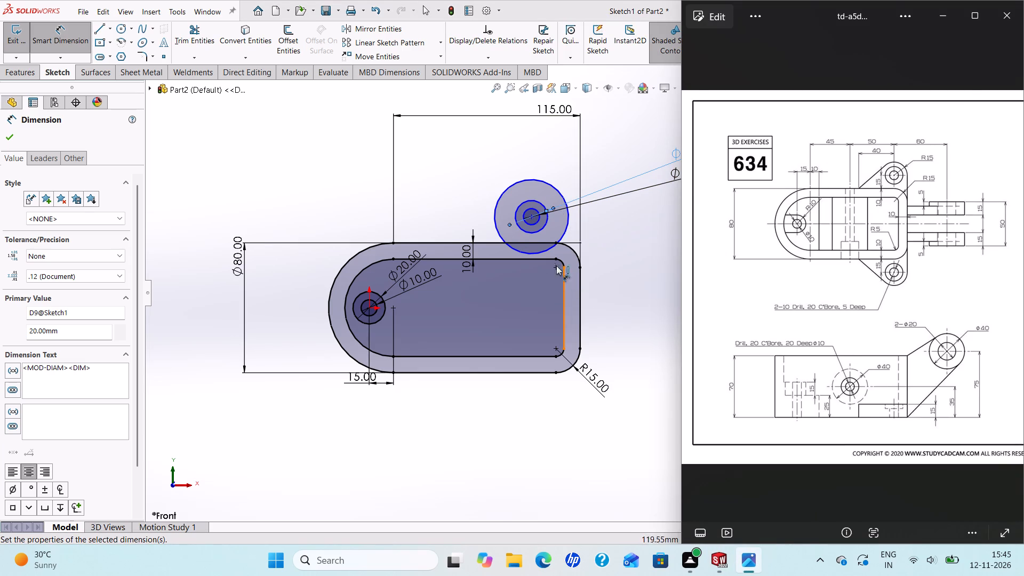
click(548, 185)
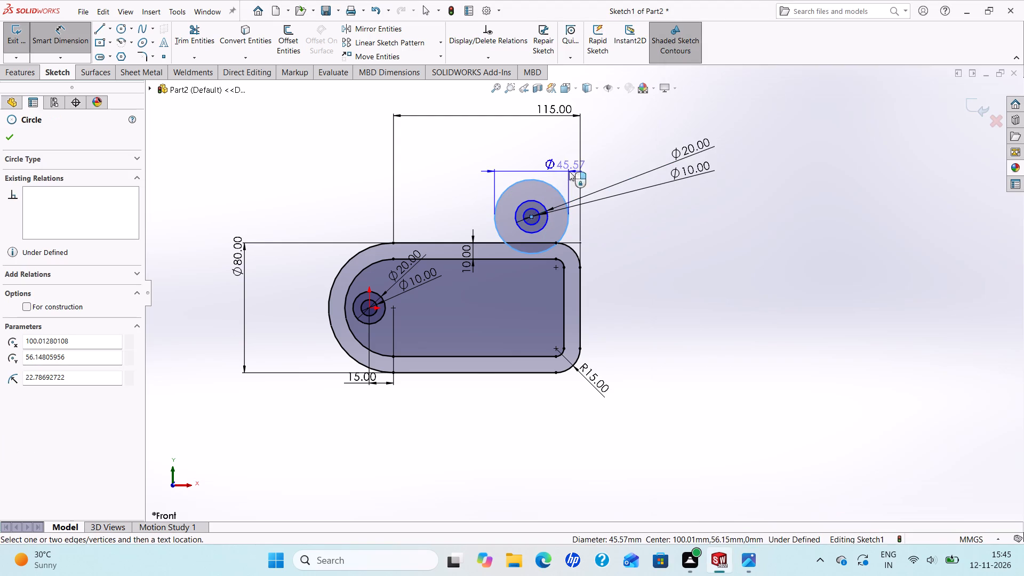
click(687, 132)
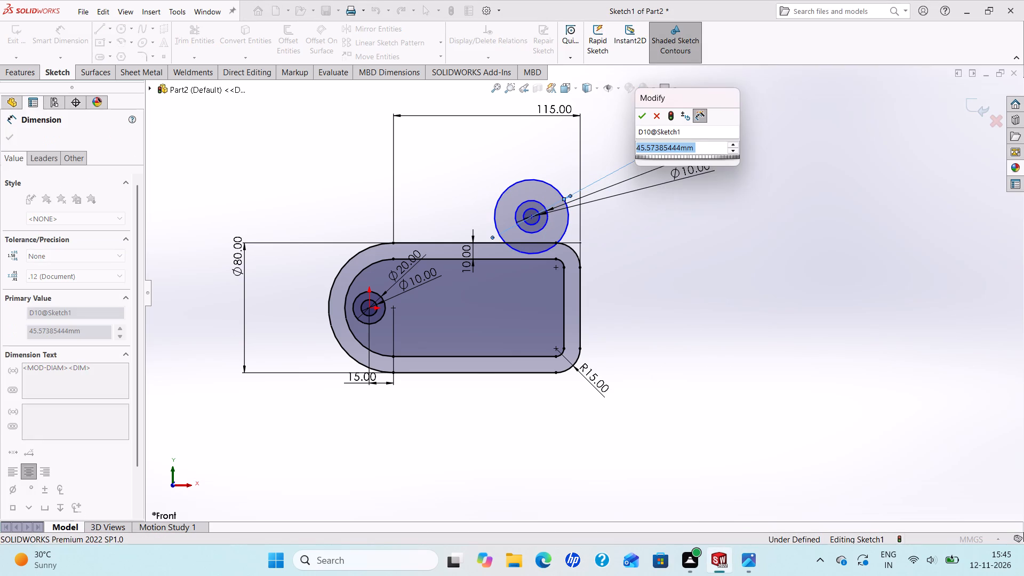
text(30)
key(Return)
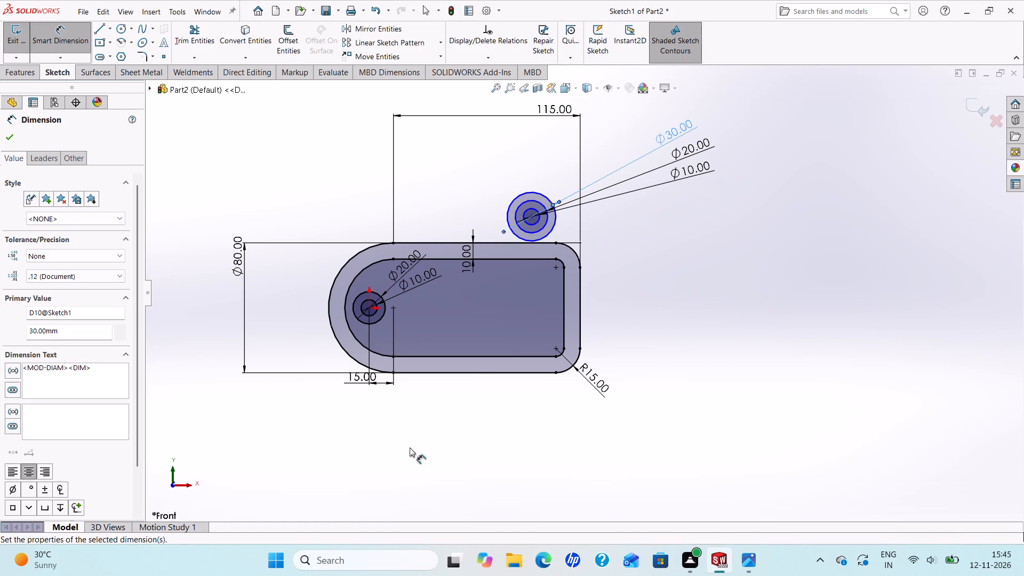
Dimension the concentric circles' centre 15 mm above the housing outline's upper edge.
click(749, 558)
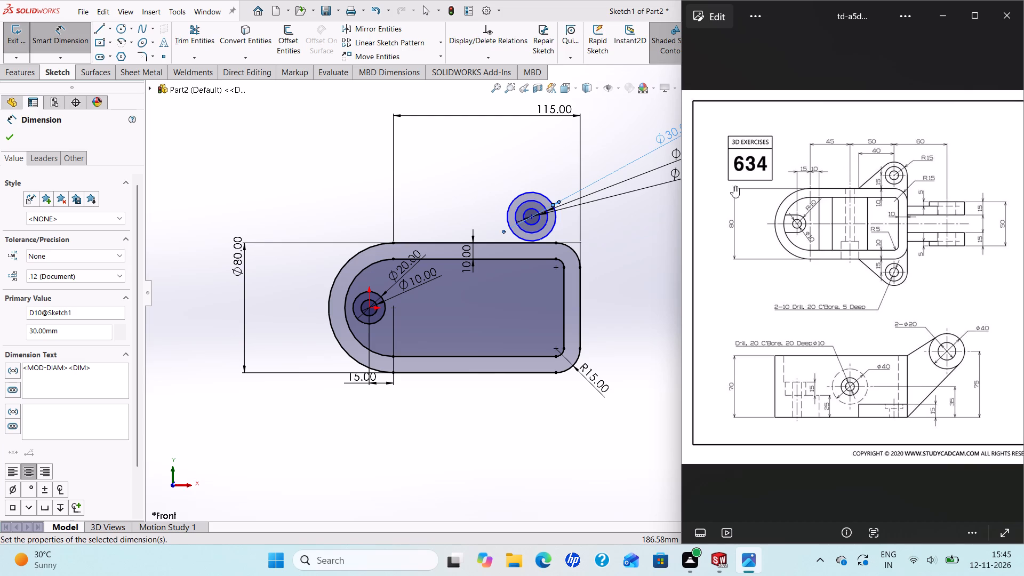
click(534, 220)
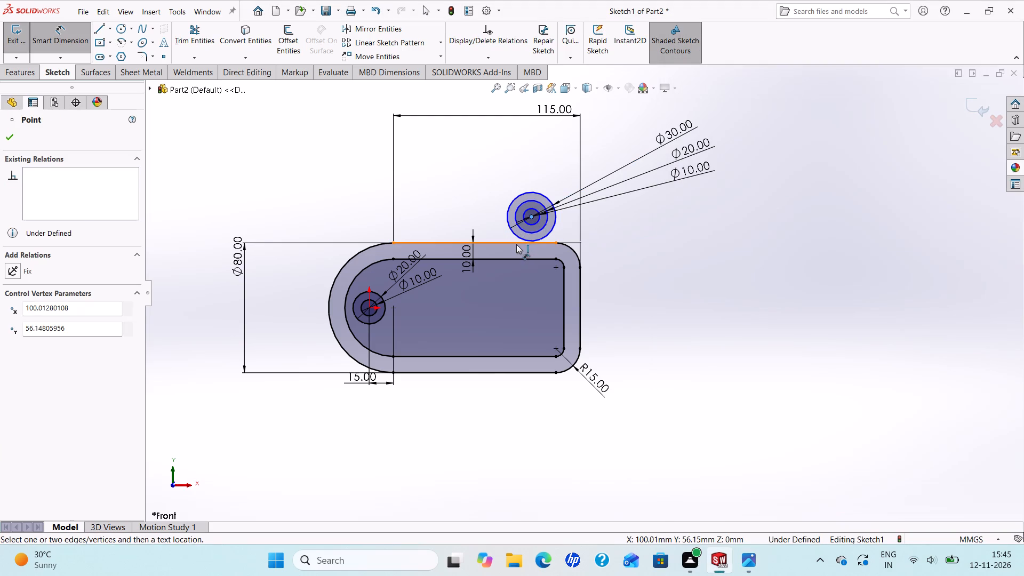
click(516, 244)
click(479, 225)
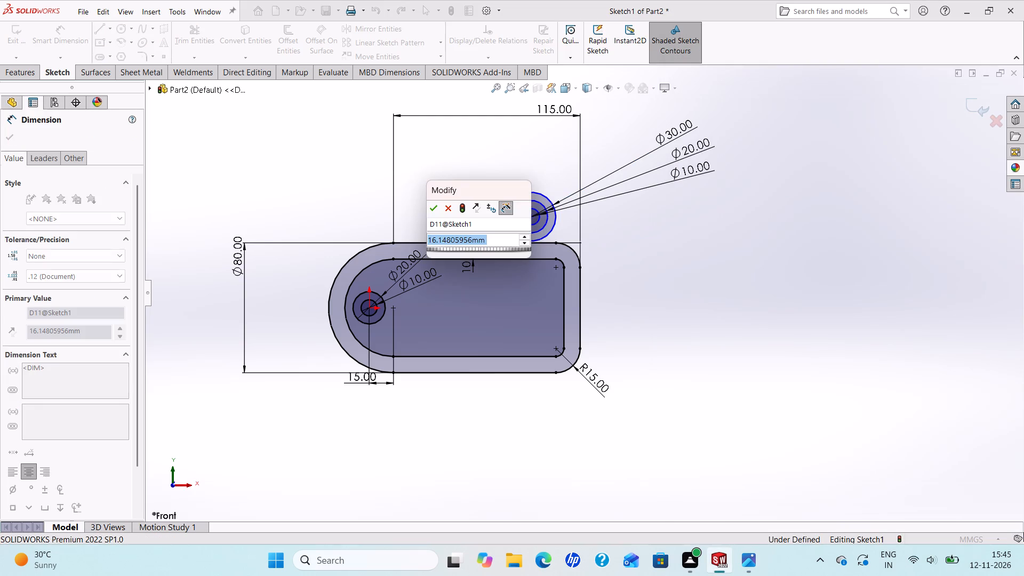
text(15)
key(Return)
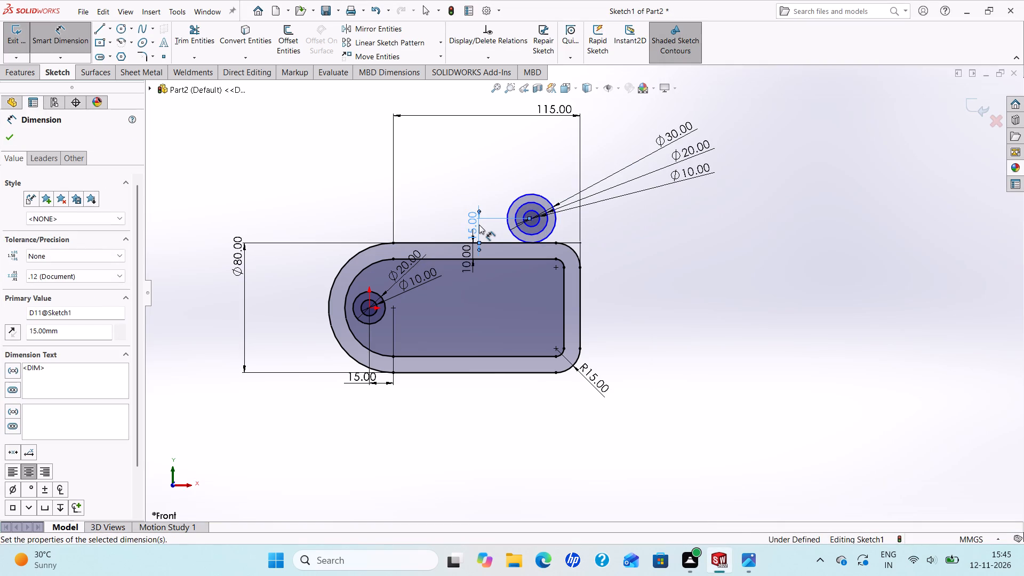
Draw an 80 mm vertical centreline across the housing from the outline's upper edge to its lower edge, at about X 65 mm.
click(750, 562)
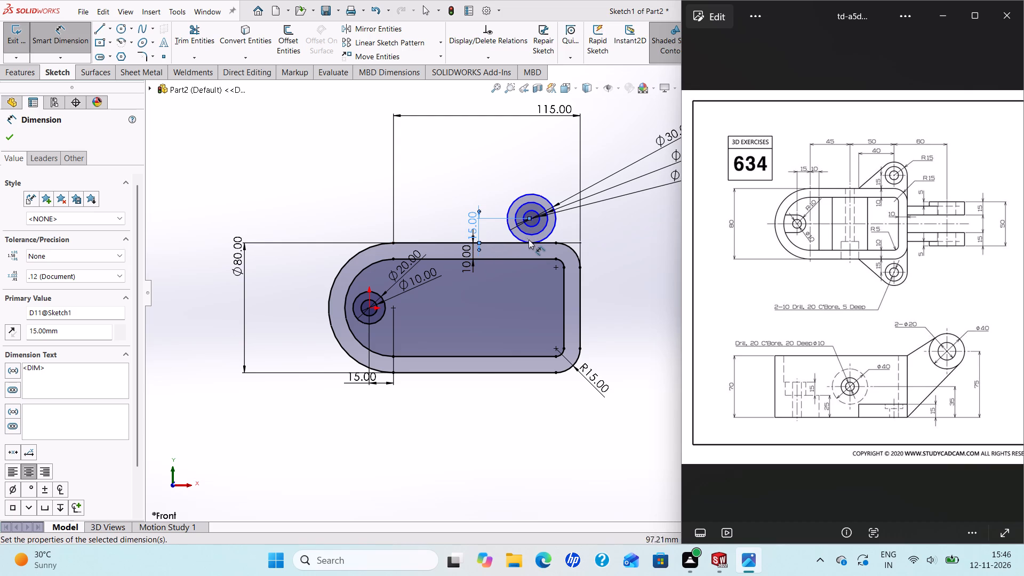
click(12, 132)
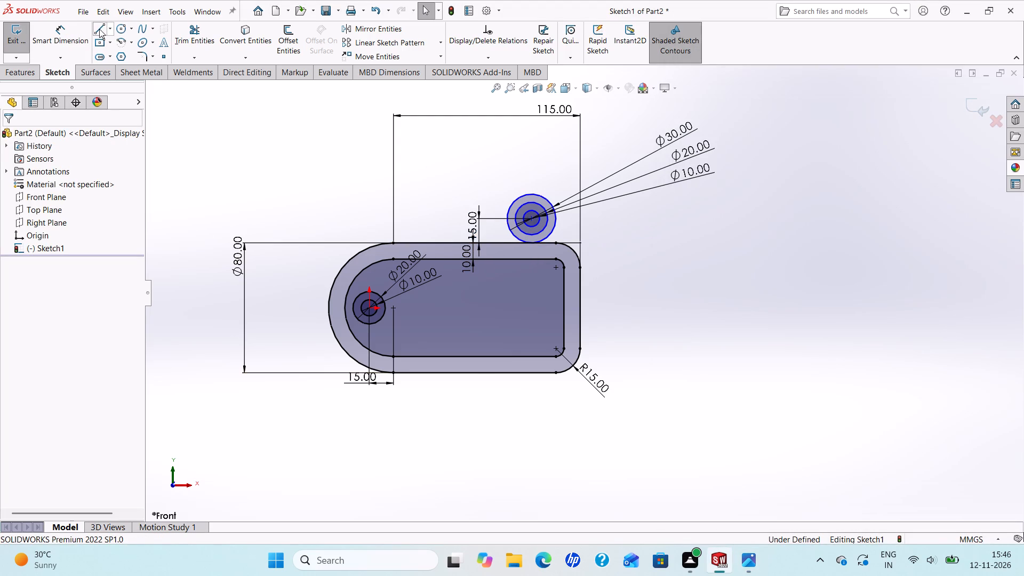
click(107, 29)
click(106, 51)
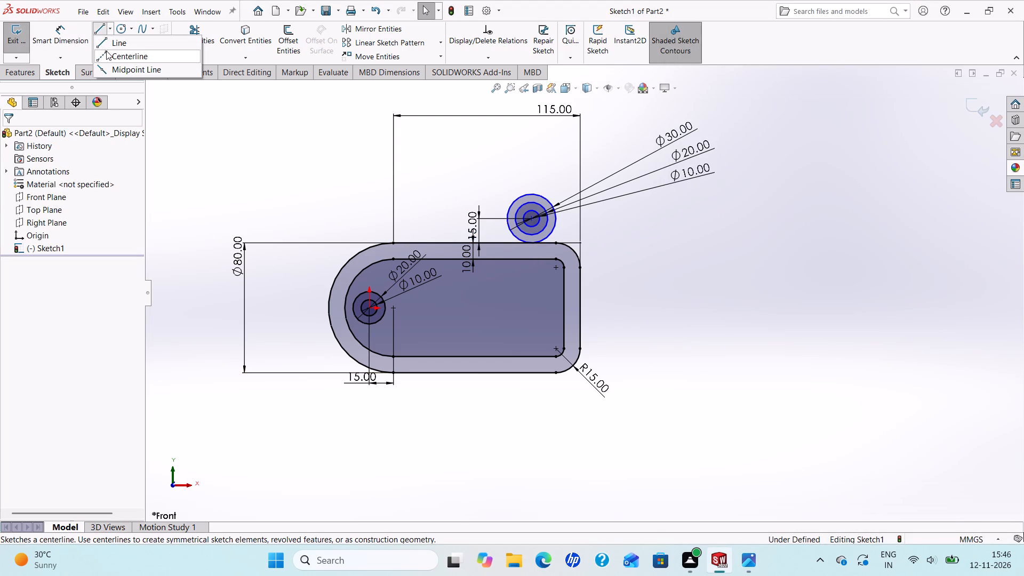
click(474, 241)
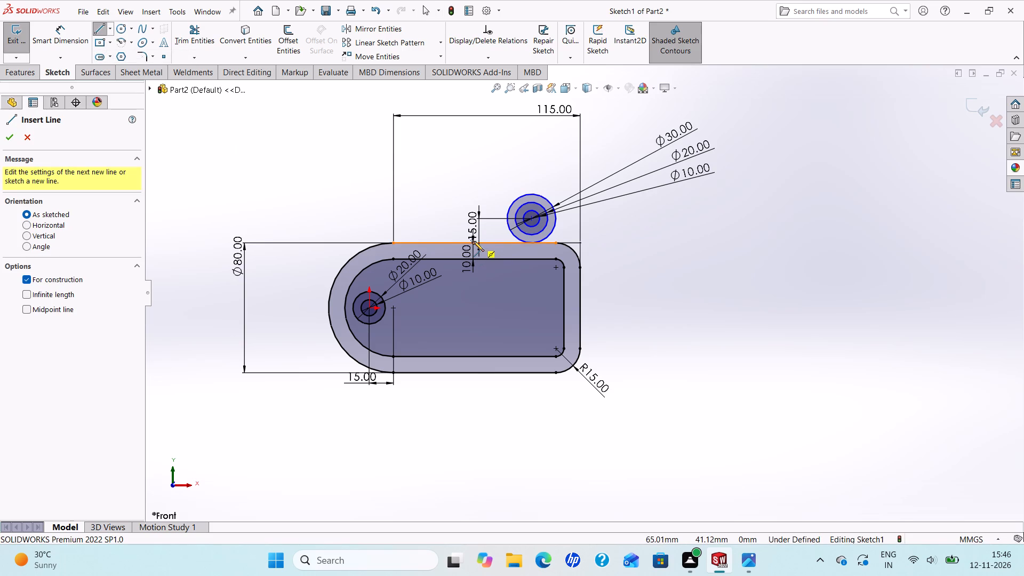
click(474, 371)
right_click(474, 371)
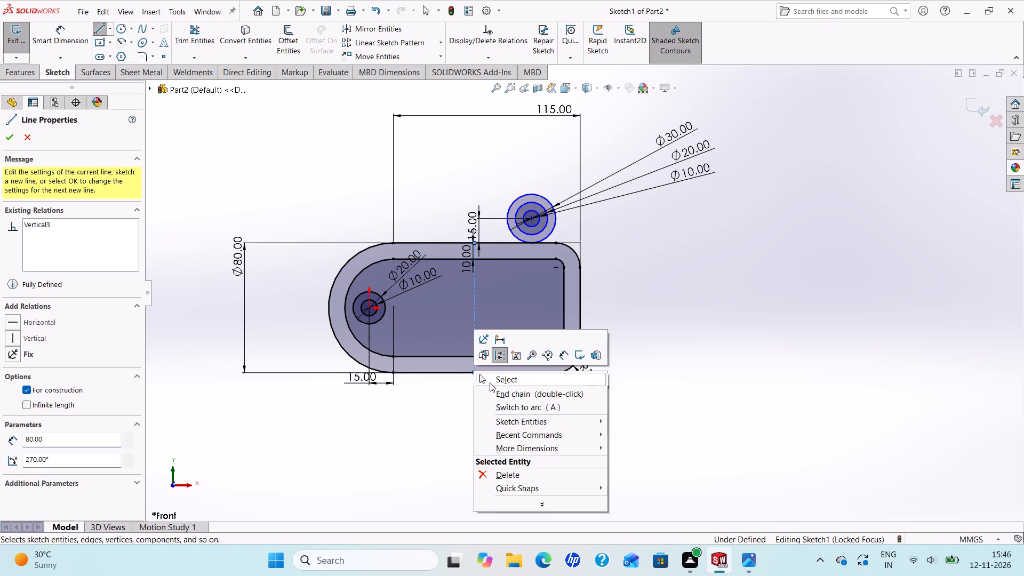
click(490, 382)
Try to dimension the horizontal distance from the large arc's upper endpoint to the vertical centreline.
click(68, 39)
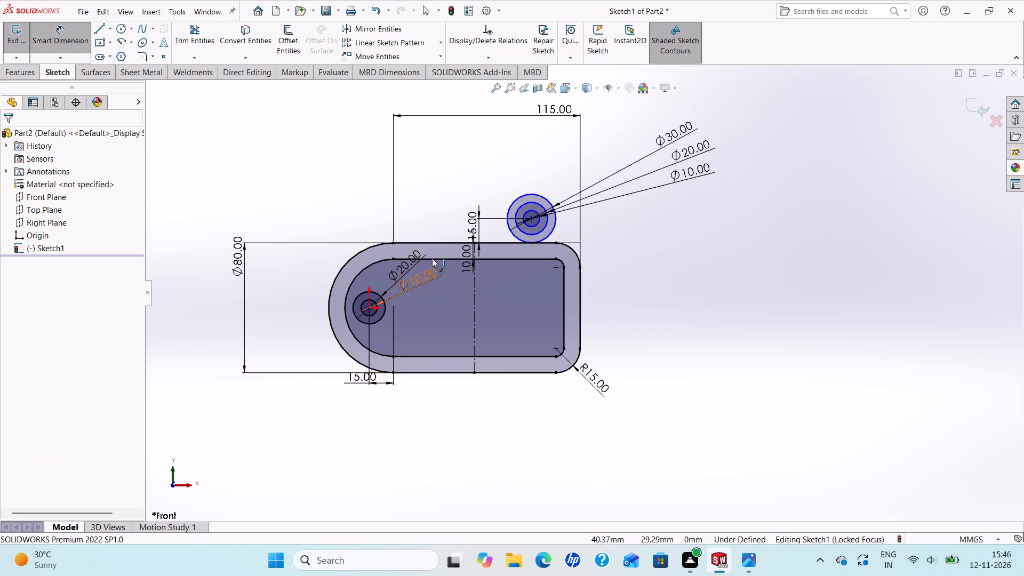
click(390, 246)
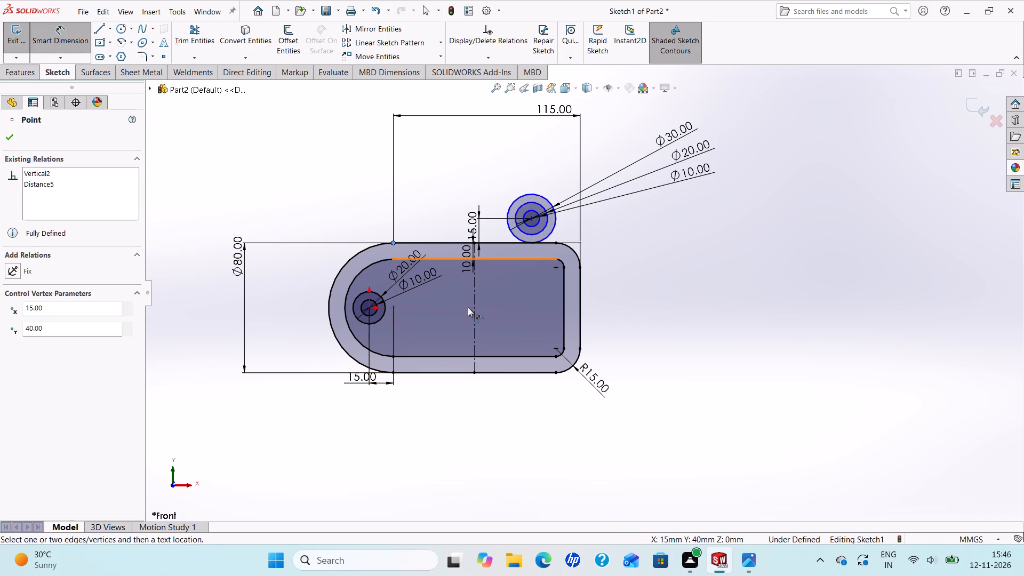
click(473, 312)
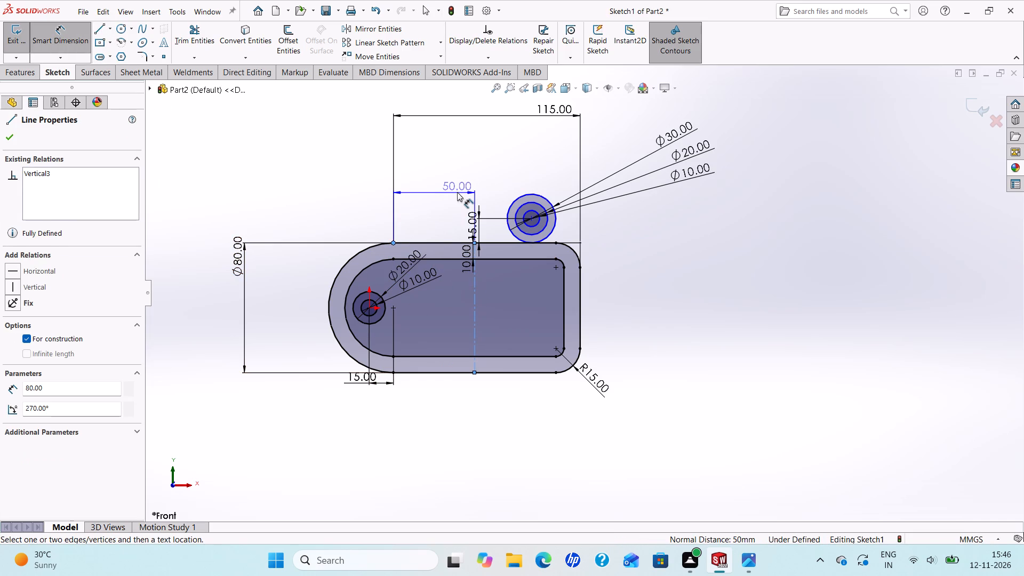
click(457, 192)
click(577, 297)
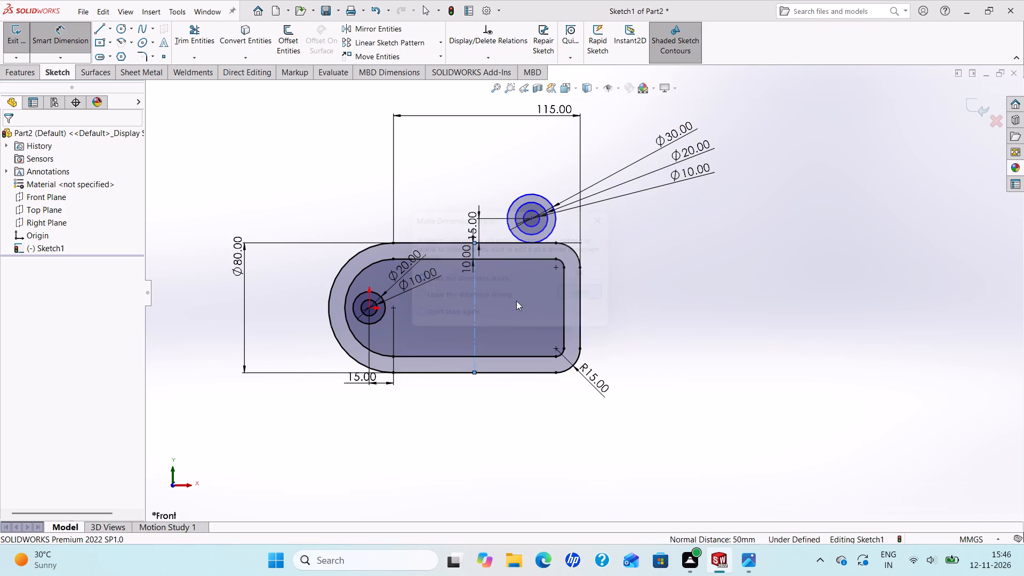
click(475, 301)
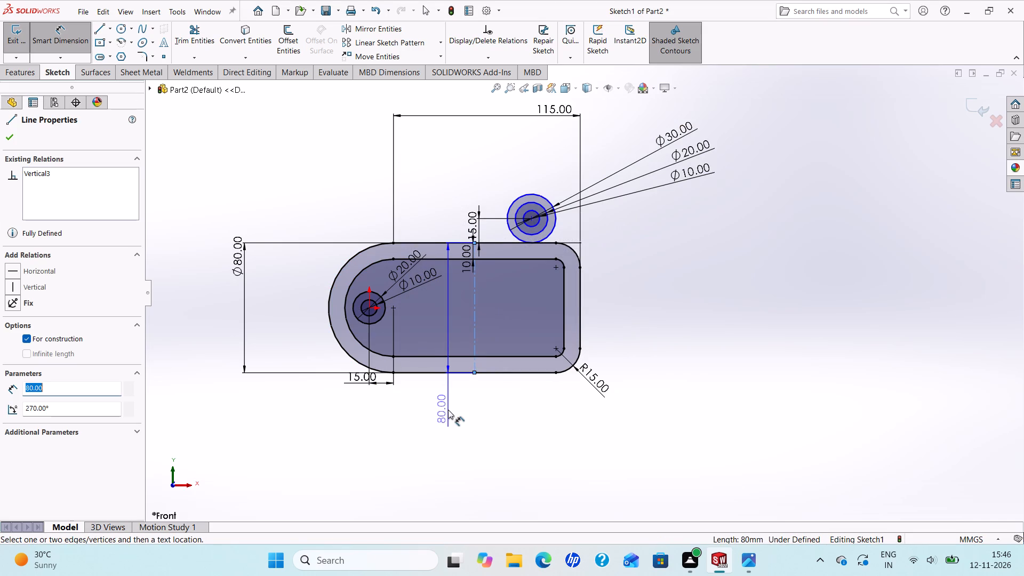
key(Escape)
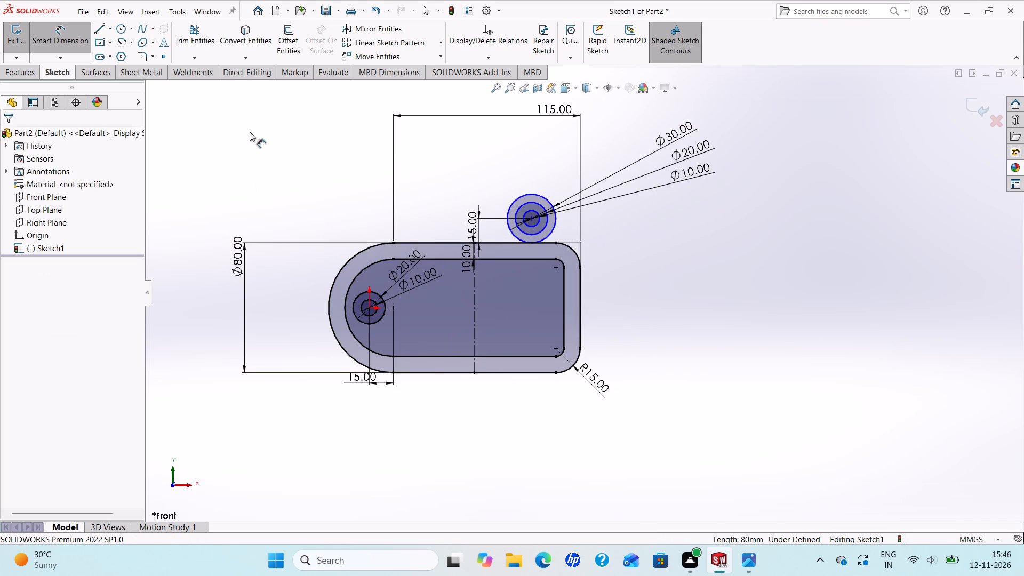
Offset the vertical centreline 5 mm toward the housing's rounded end and make the offset line construction geometry.
click(283, 46)
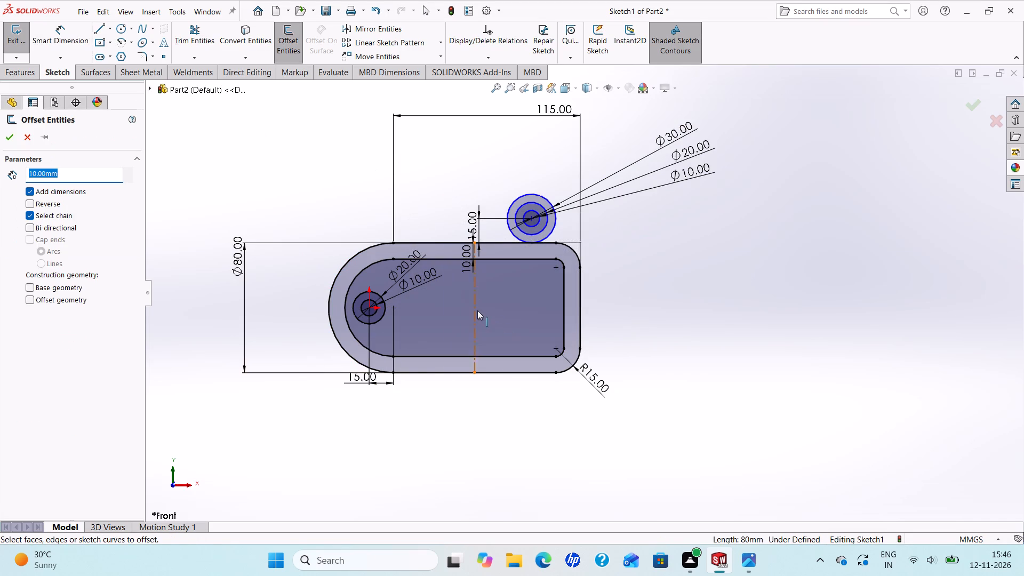
click(476, 307)
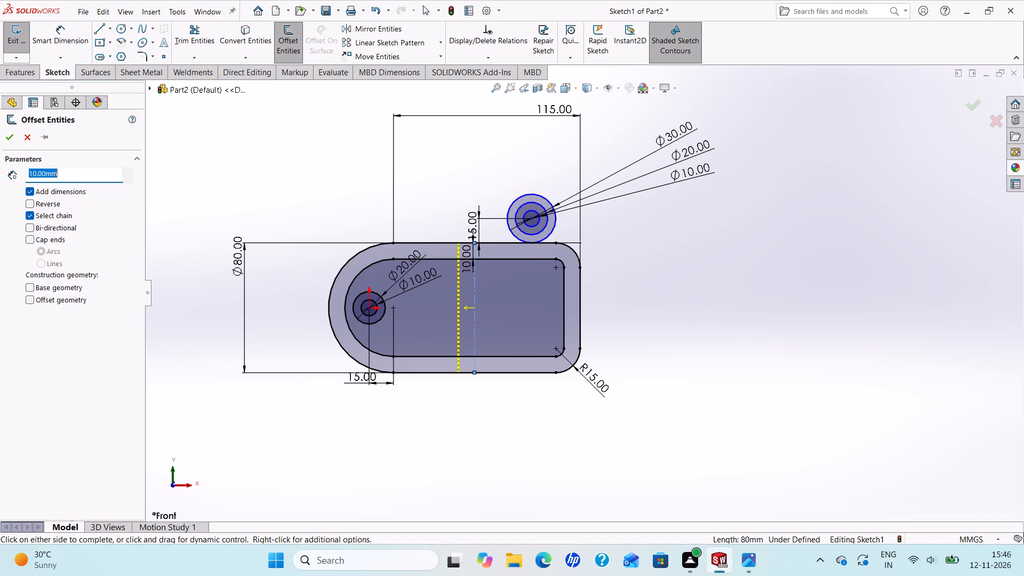
key(5)
key(Return)
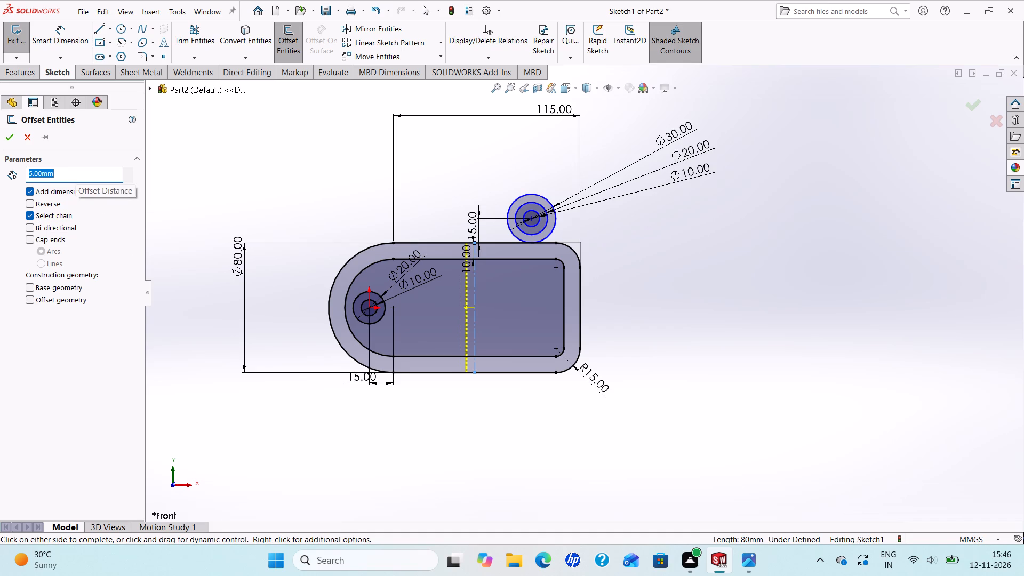
click(9, 138)
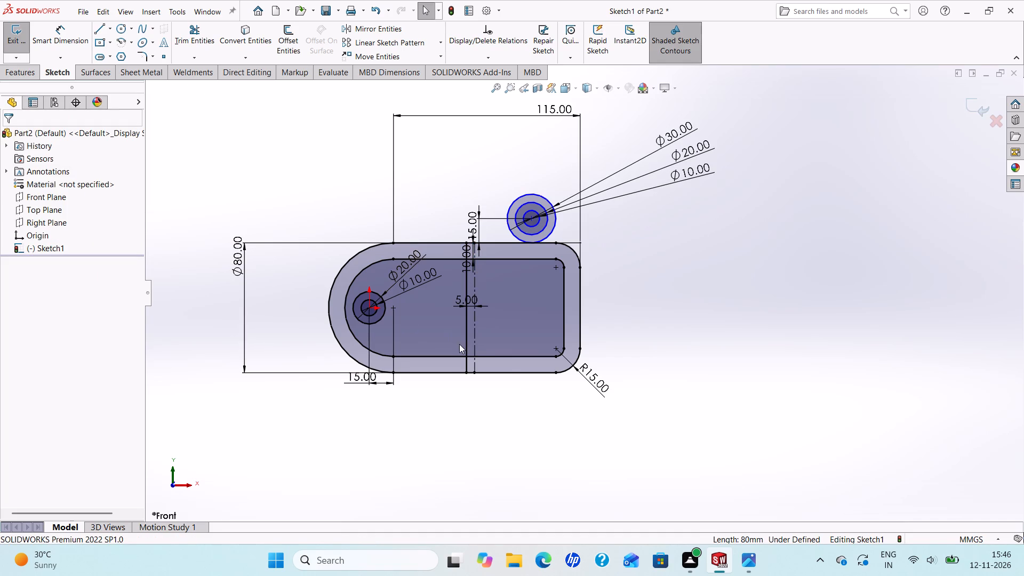
click(469, 345)
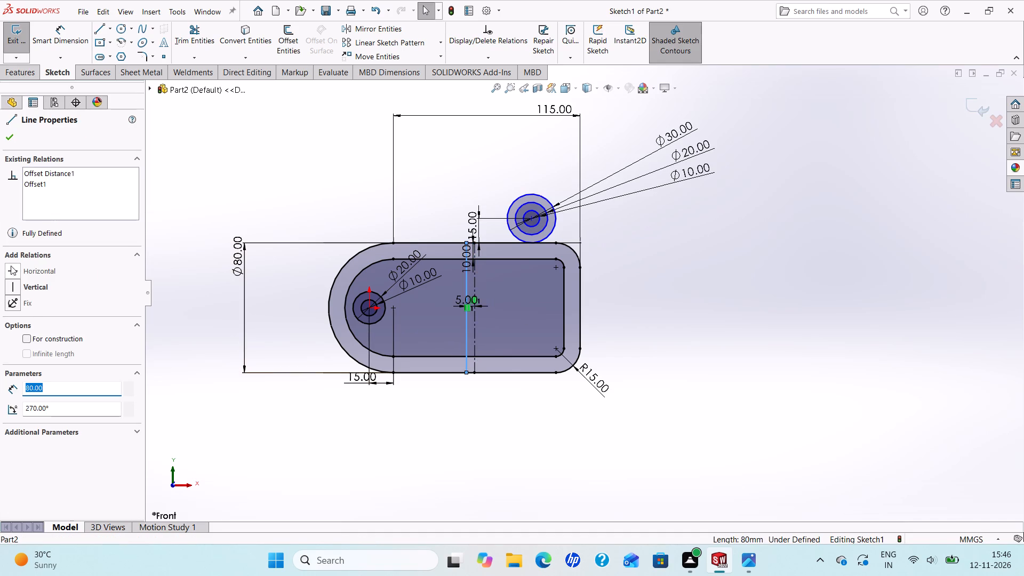
click(29, 338)
click(6, 135)
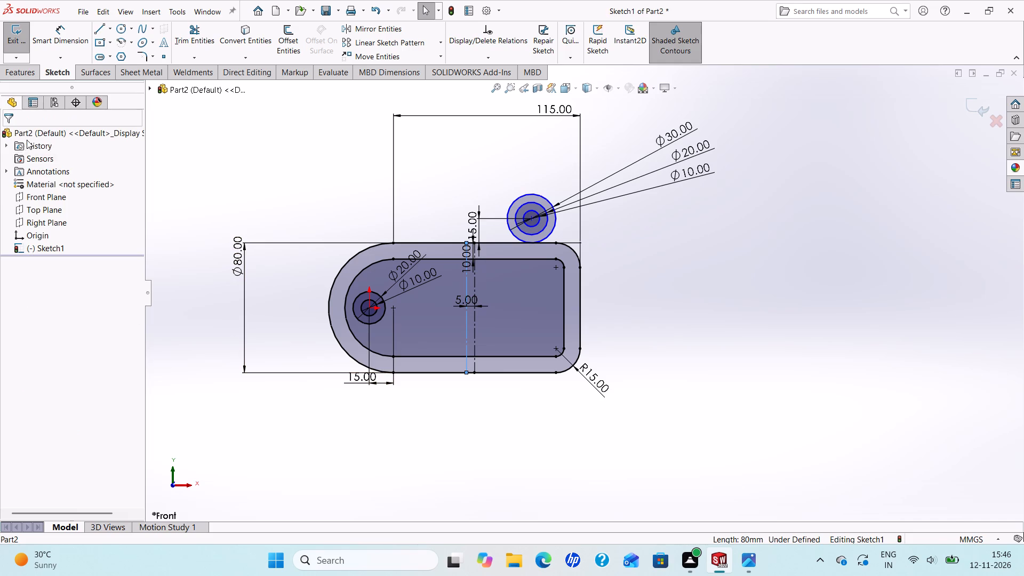
Dimension the horizontal distance from the offset construction line to the concentric circles' centre as 60 mm.
click(53, 40)
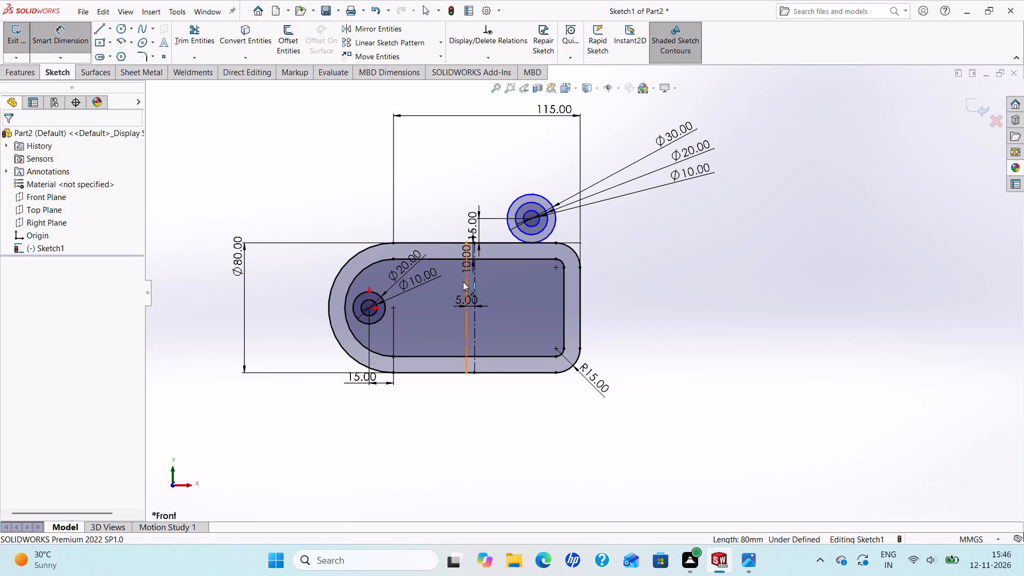
click(466, 282)
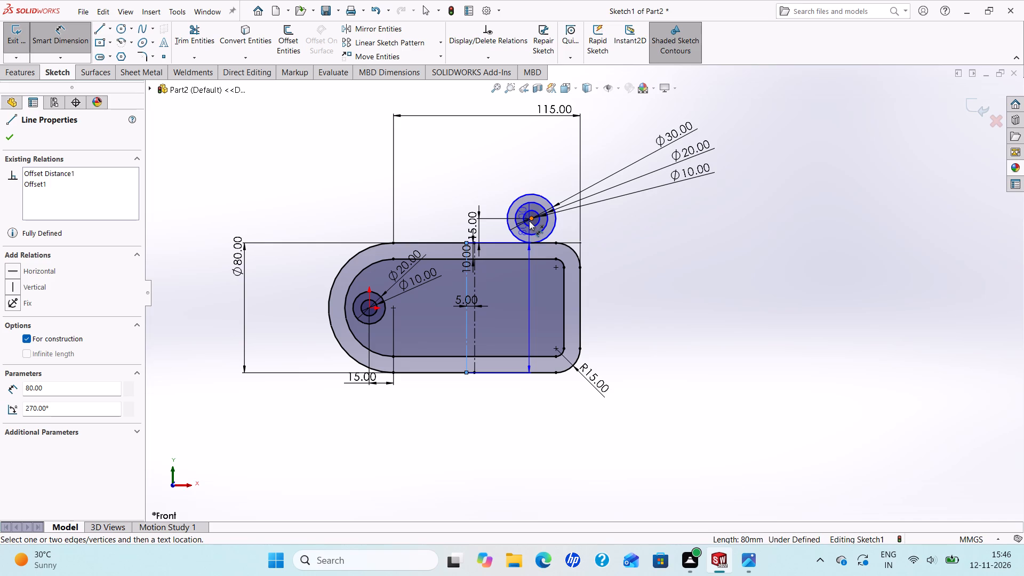
click(529, 221)
click(507, 154)
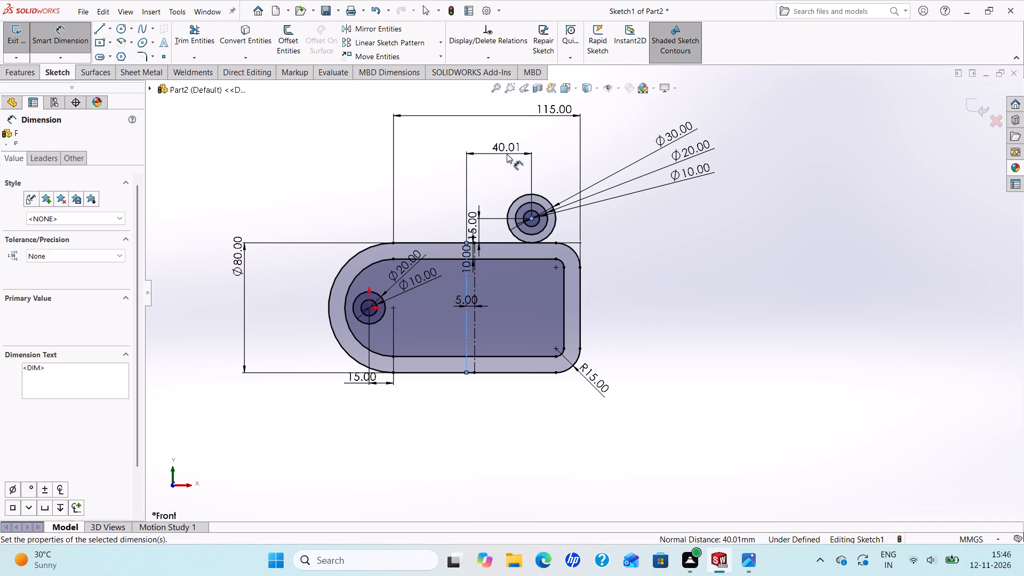
text(60)
key(Return)
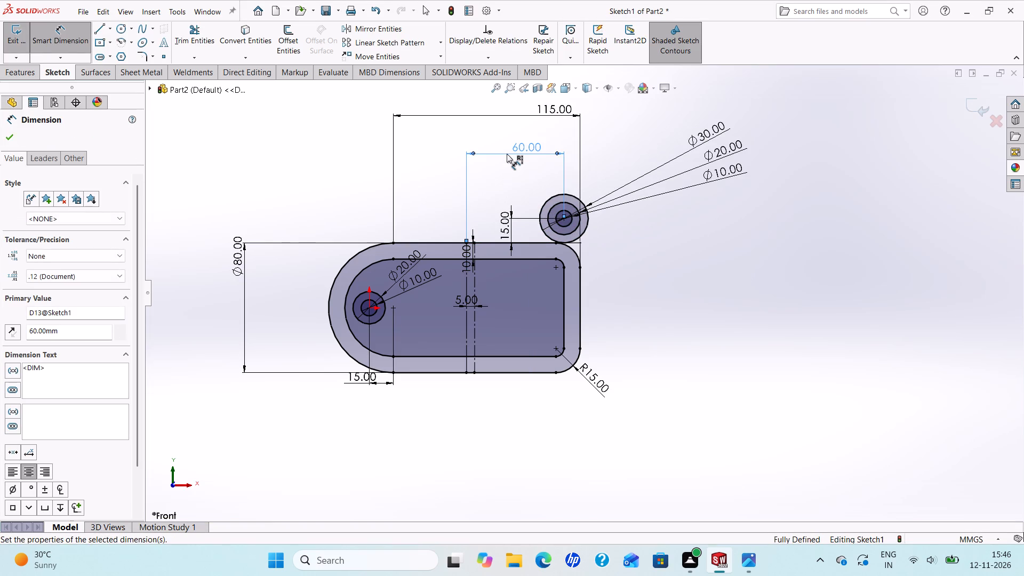
click(8, 138)
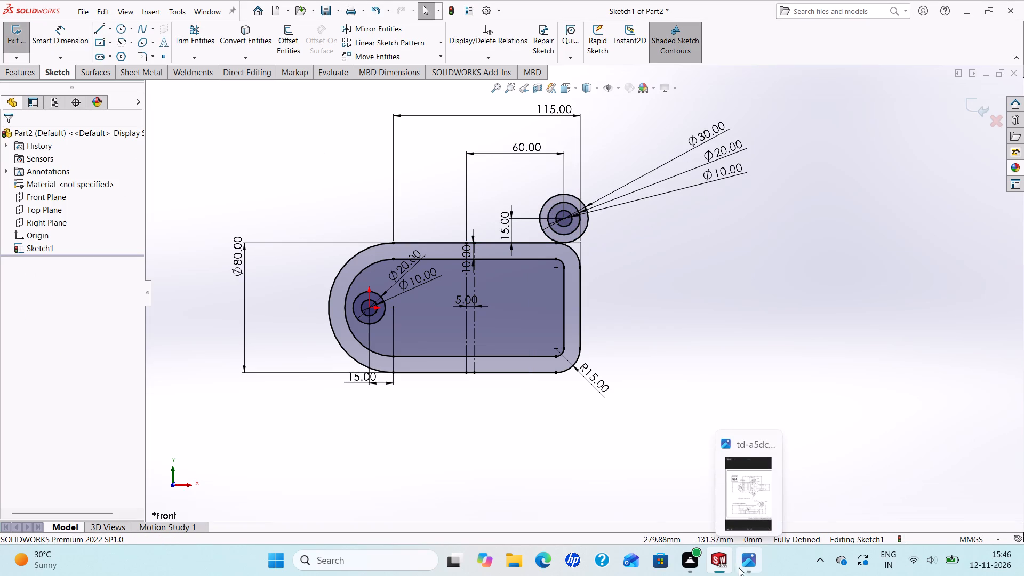
Set the horizontal distance from the offset construction line to the ear circles' centre to 50 mm, following the reference drawing.
click(744, 566)
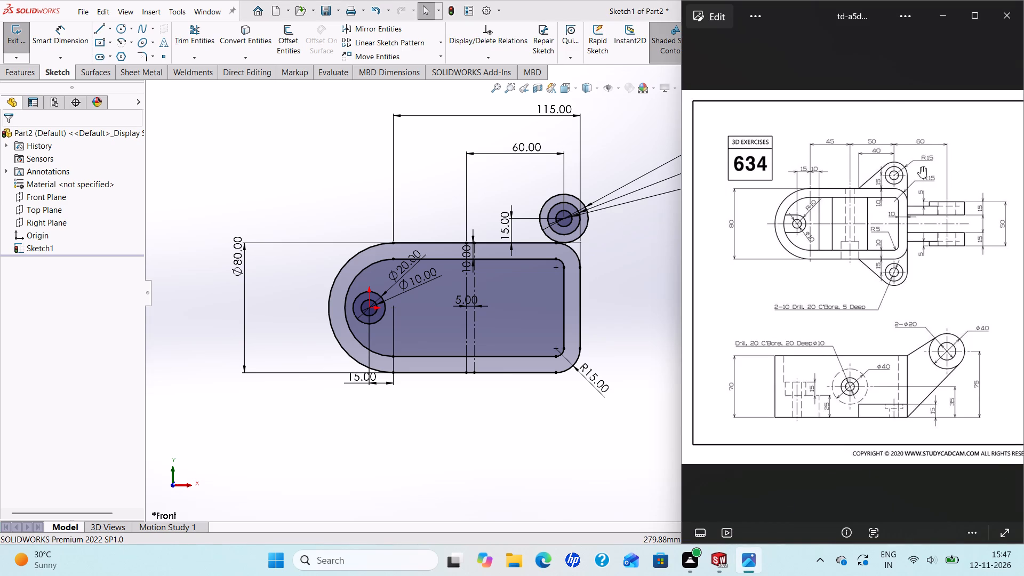
click(515, 147)
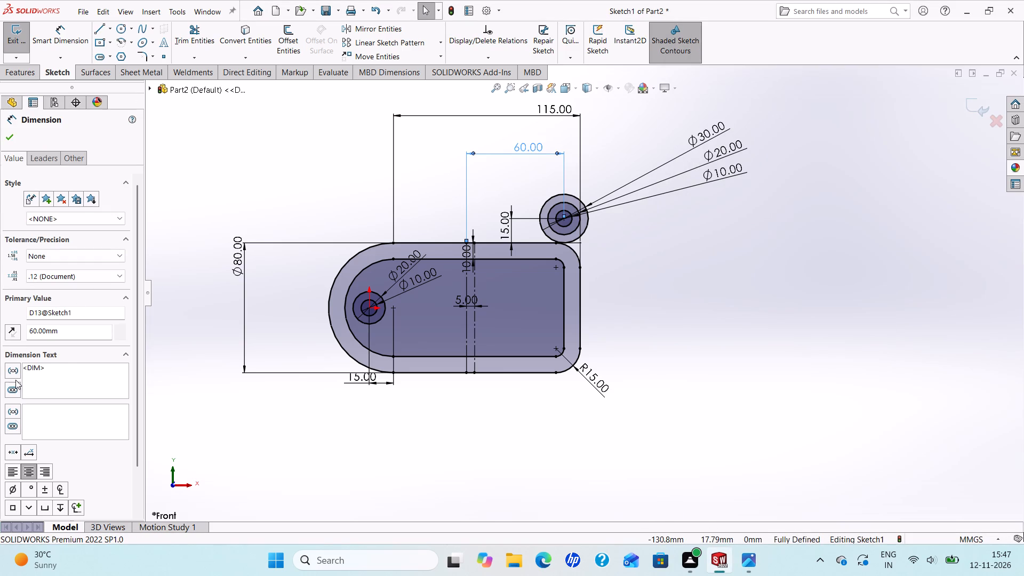
drag(74, 338, 0, 342)
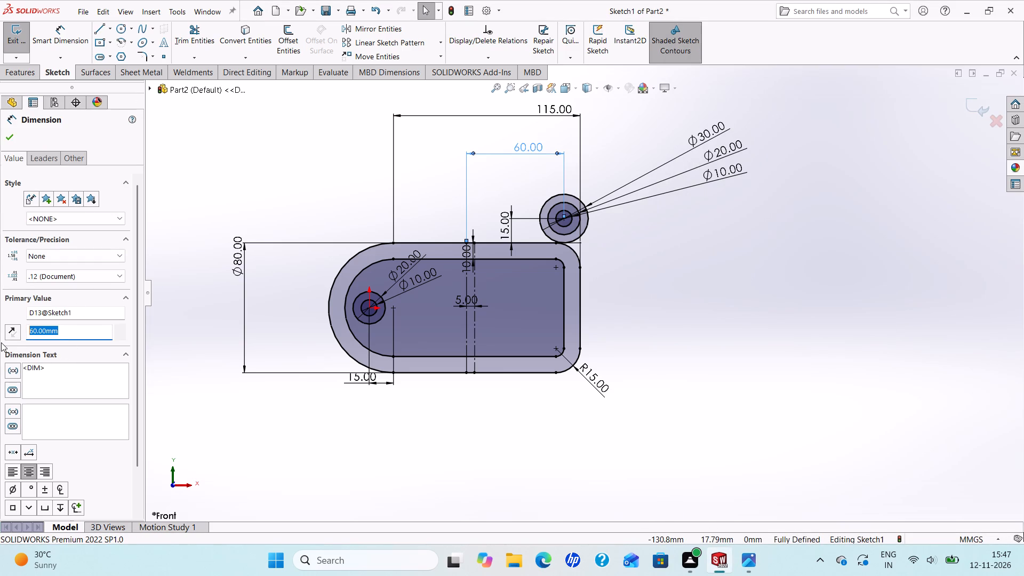
text(50)
key(Return)
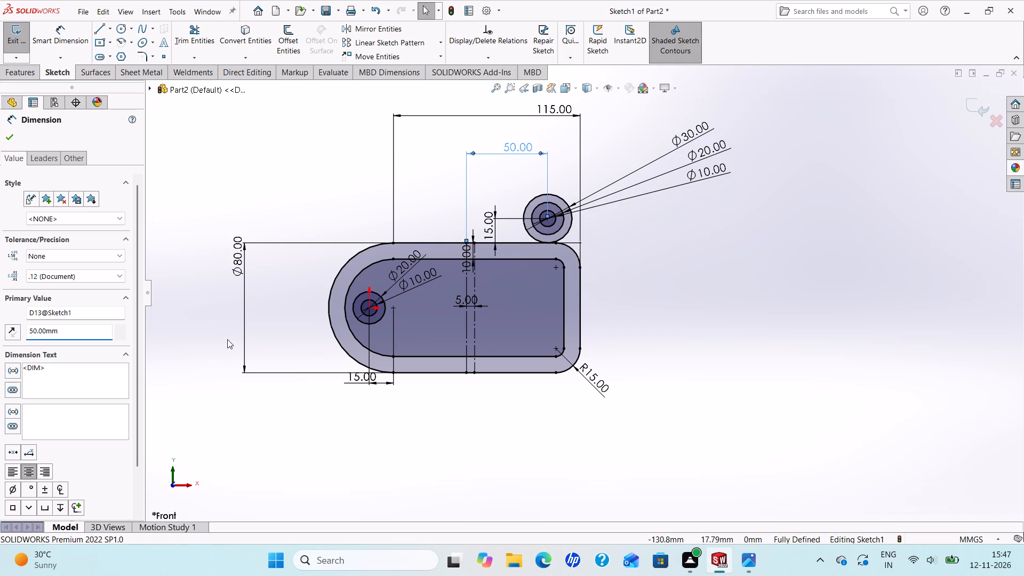
click(1, 141)
click(3, 139)
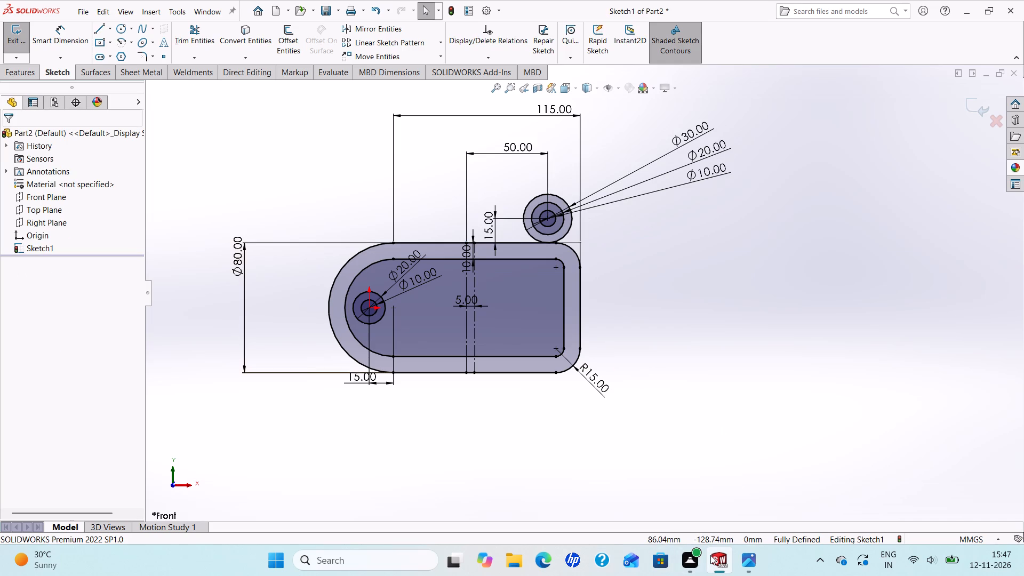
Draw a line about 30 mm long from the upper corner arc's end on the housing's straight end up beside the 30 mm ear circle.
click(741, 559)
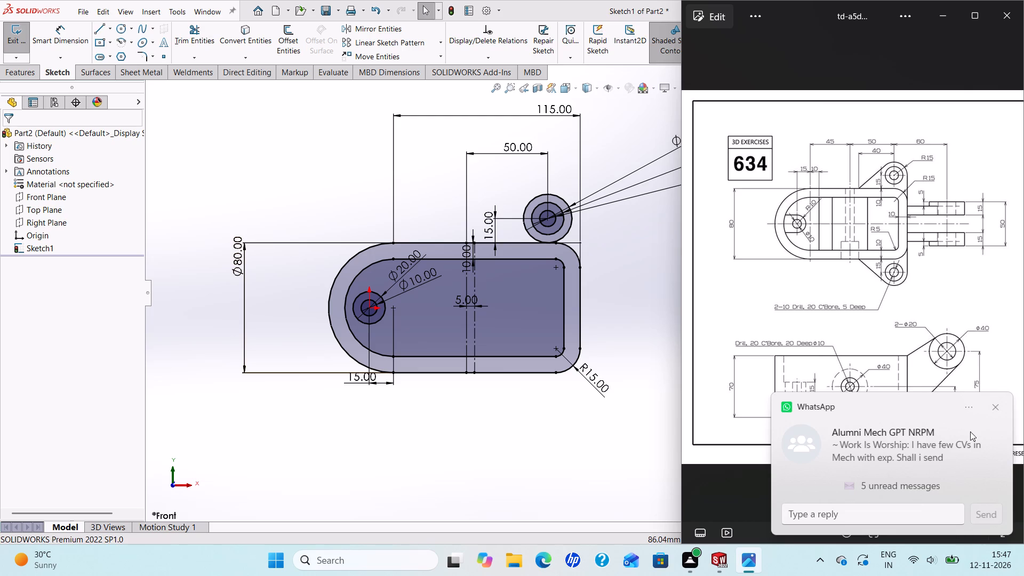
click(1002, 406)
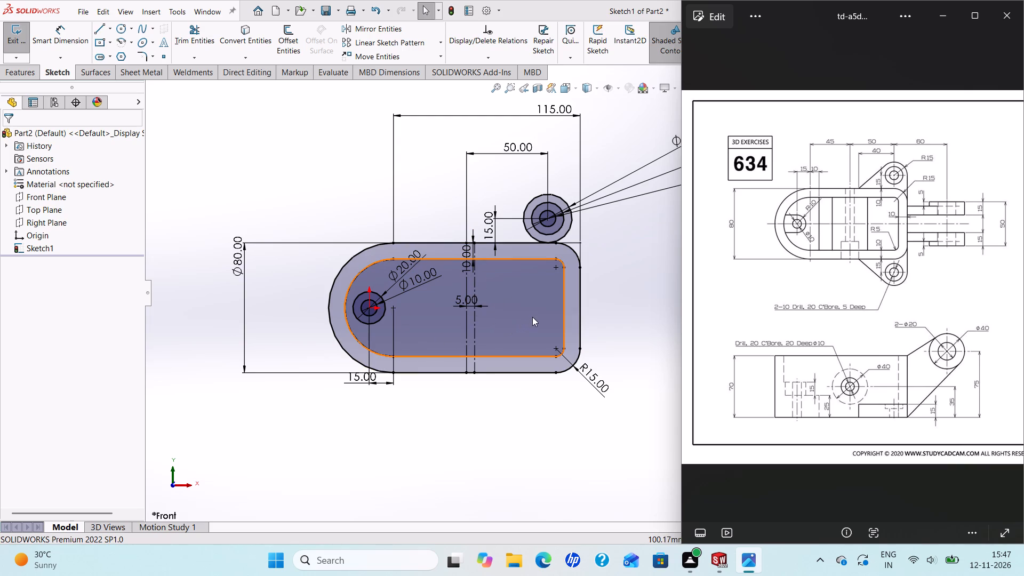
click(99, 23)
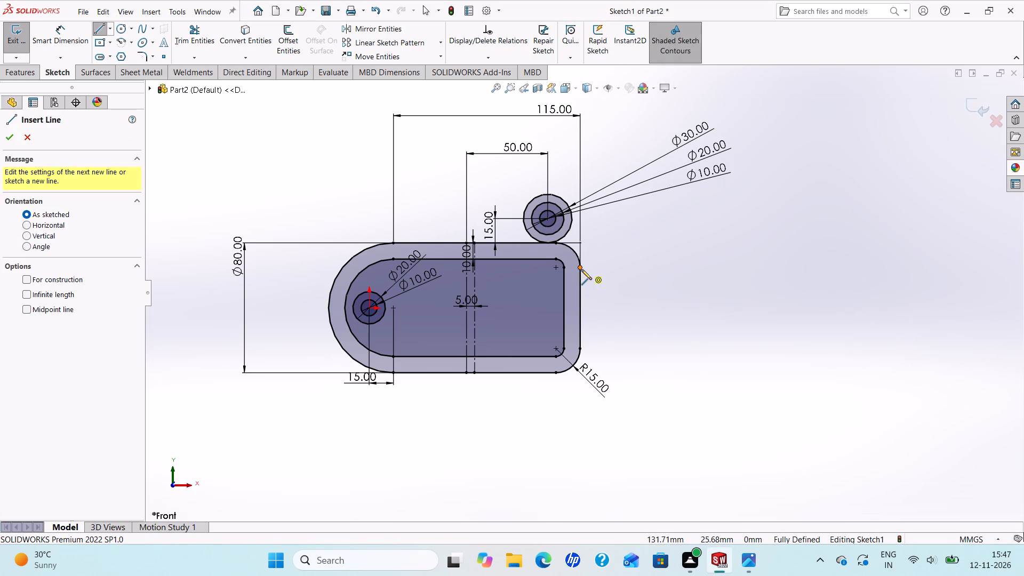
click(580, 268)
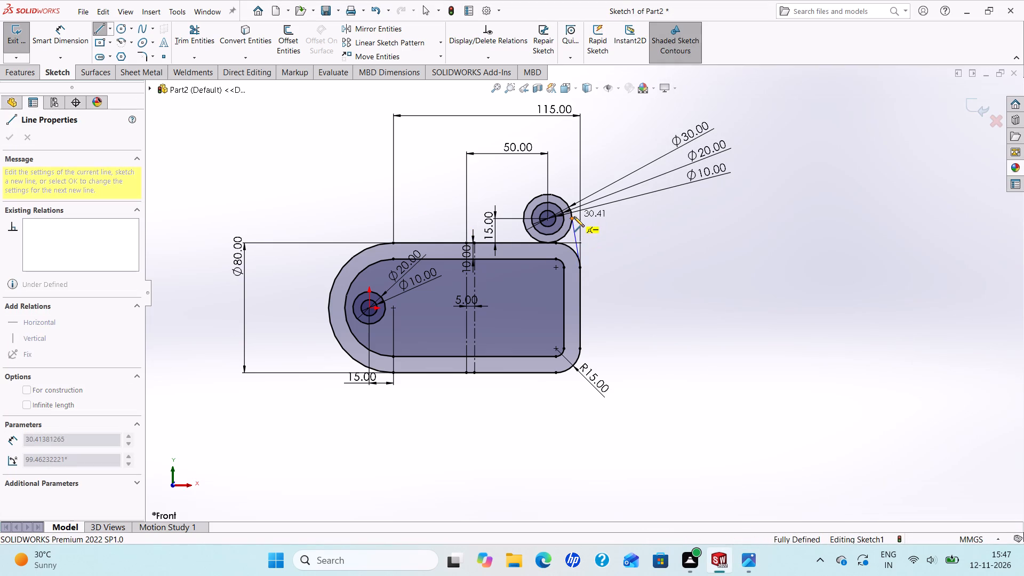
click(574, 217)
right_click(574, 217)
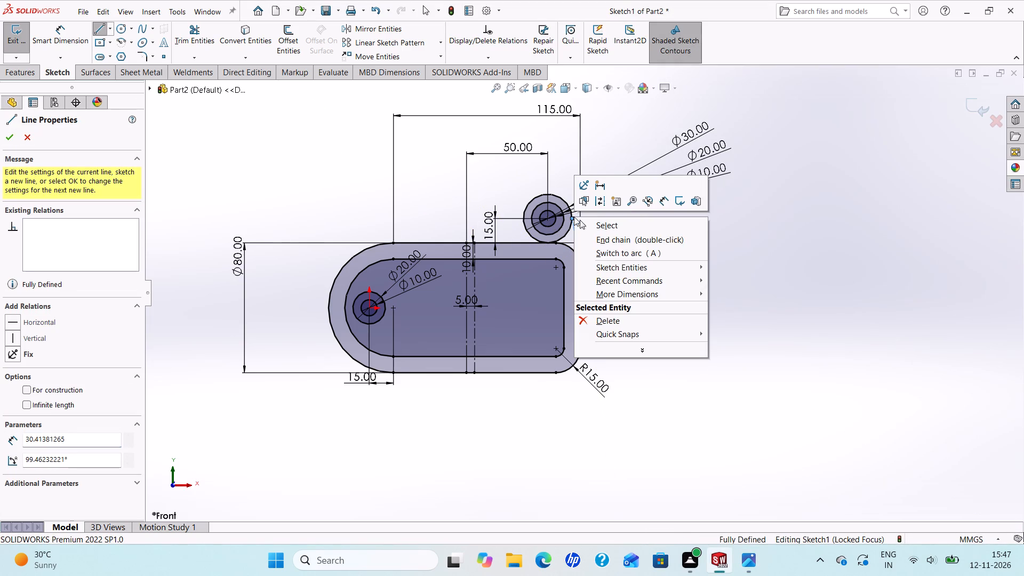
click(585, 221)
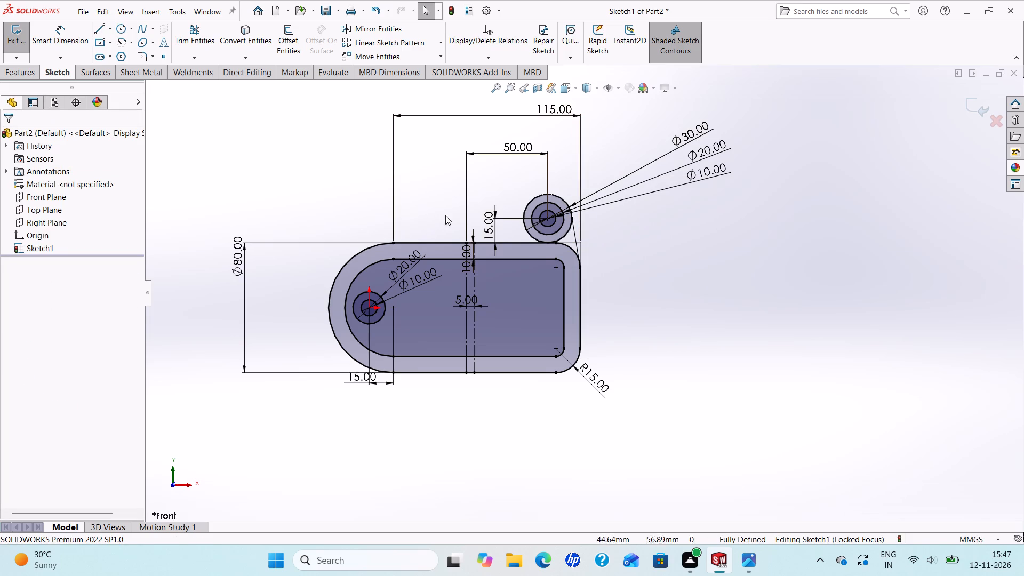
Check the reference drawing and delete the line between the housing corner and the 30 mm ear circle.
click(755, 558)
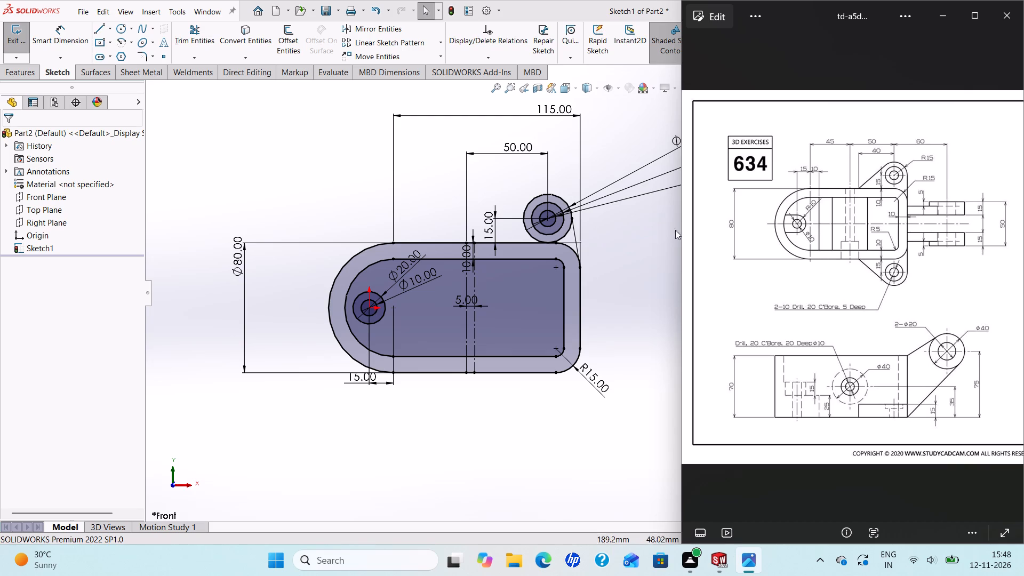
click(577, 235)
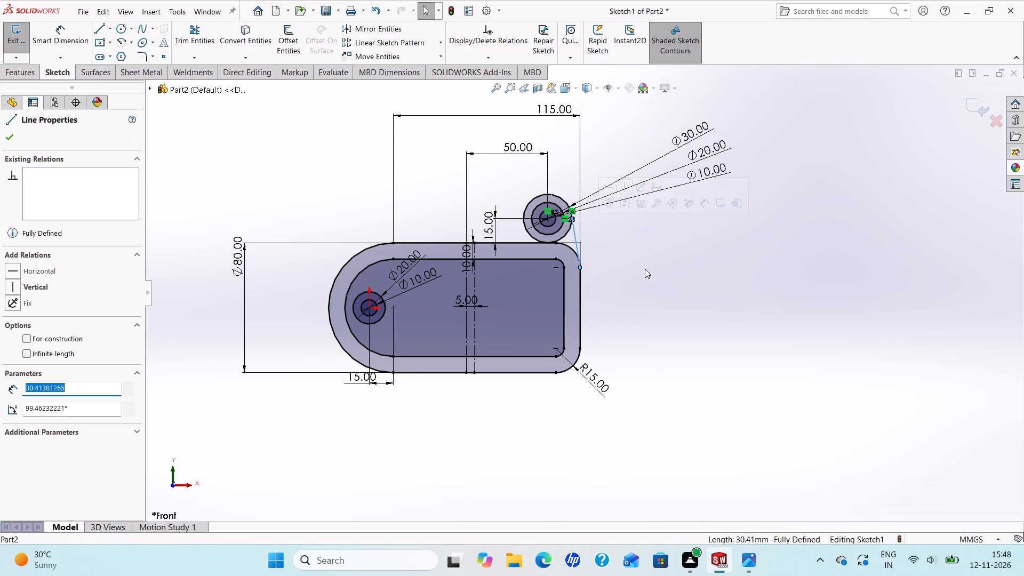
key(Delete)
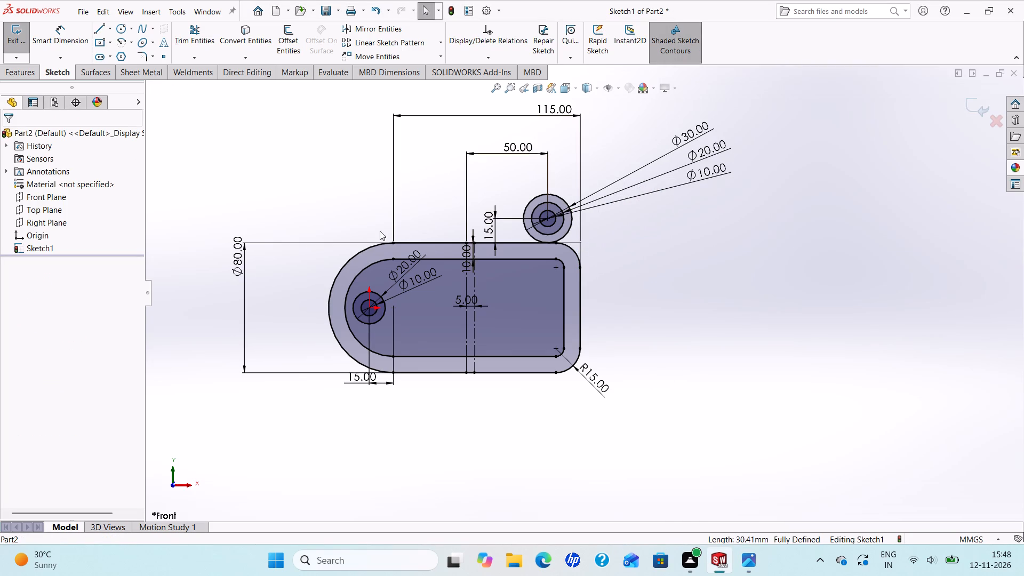
Draw a line about 25 mm long from beside the 30 mm ear circle, level with its centre, down to the housing's upper corner arc.
click(100, 25)
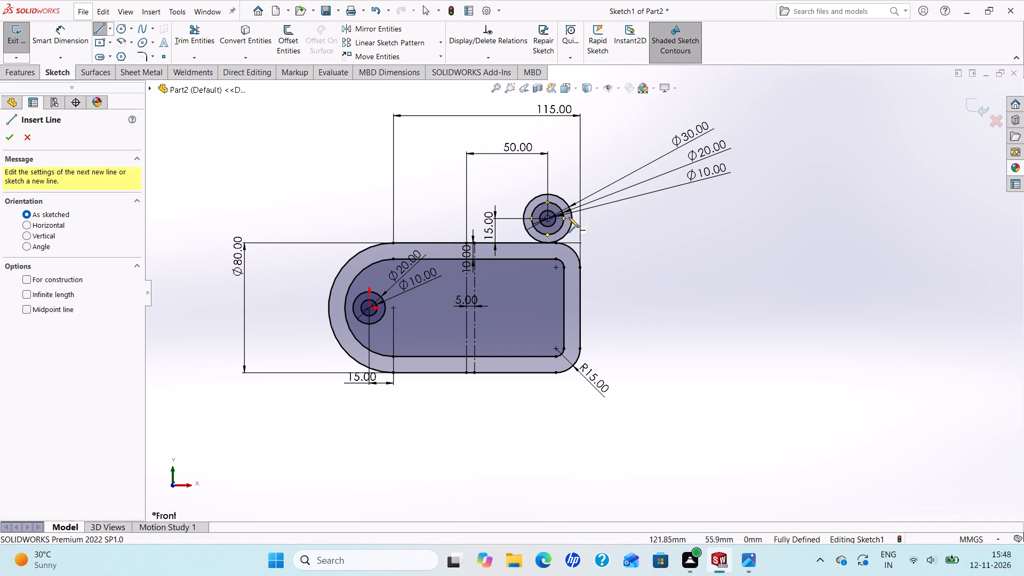
click(573, 218)
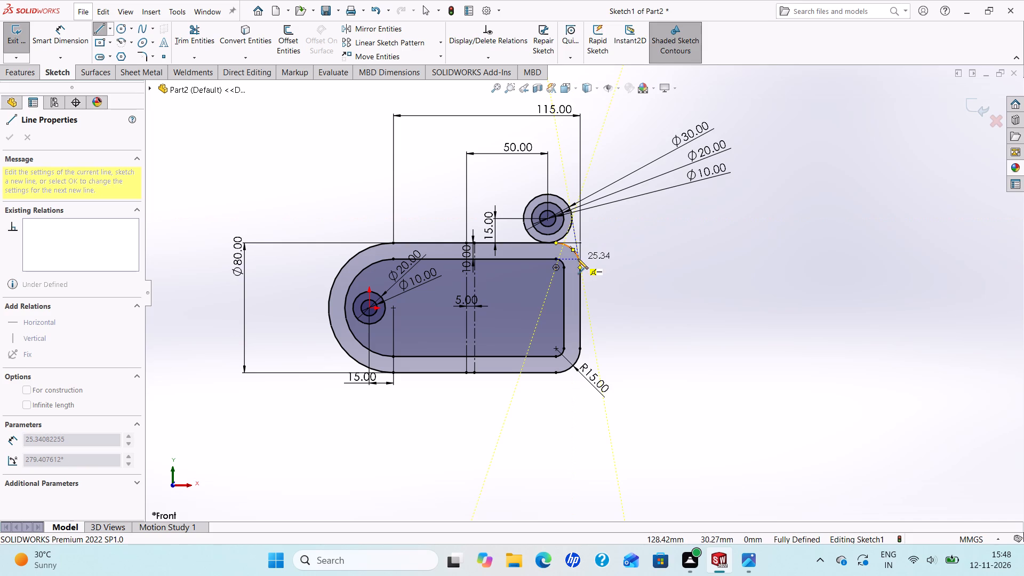
scroll(578, 259, down, 4)
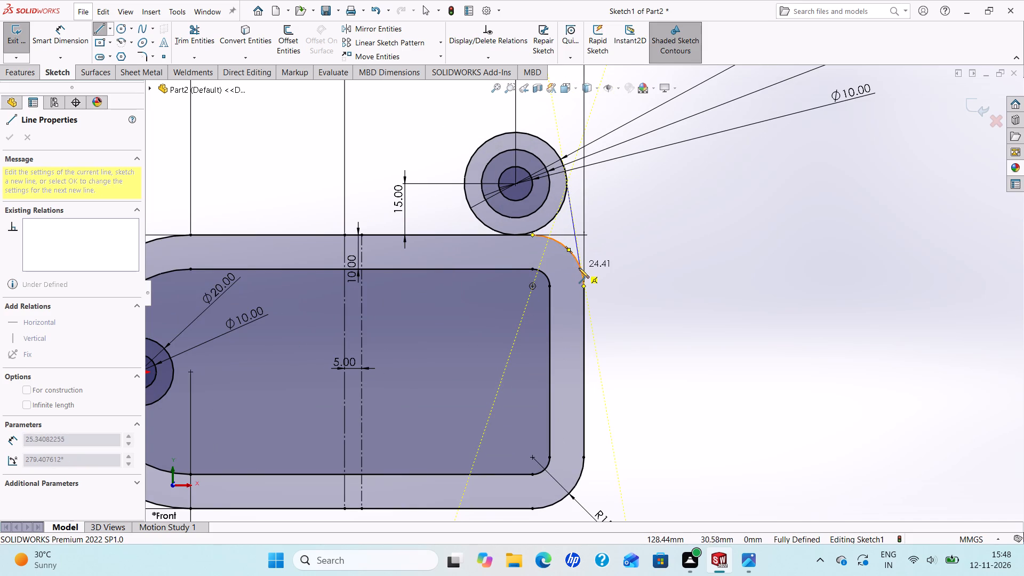
click(580, 268)
right_click(580, 268)
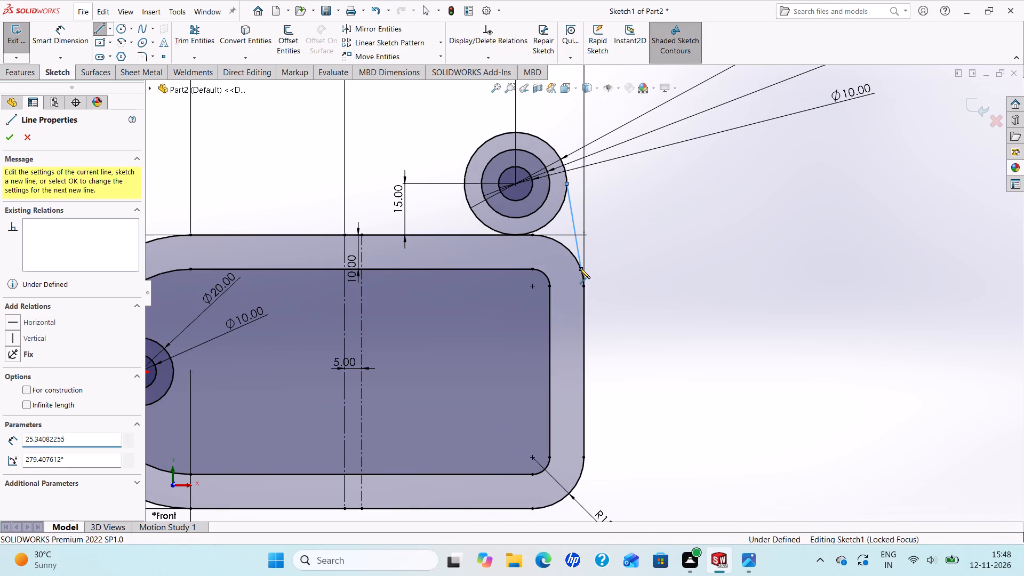
click(595, 276)
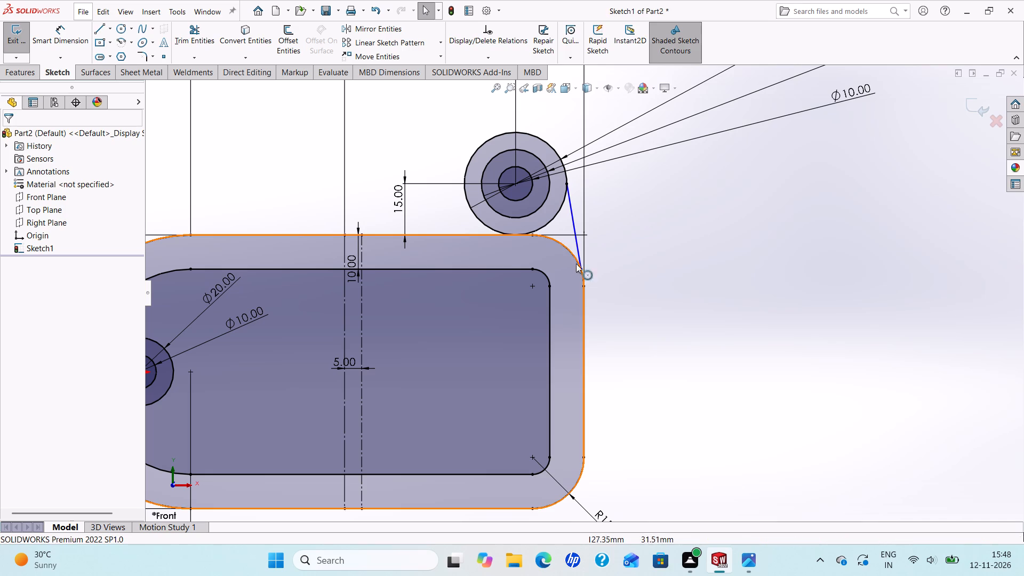
Add a tangent relation between the ear's side line and the housing outline's upper corner arc.
ctrl+click(582, 255)
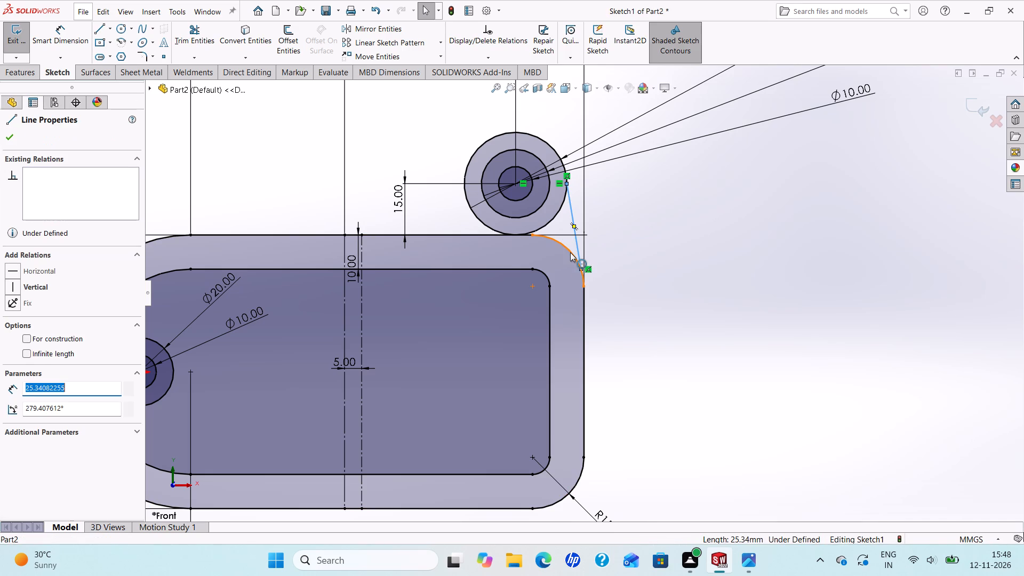
ctrl+click(570, 252)
click(15, 325)
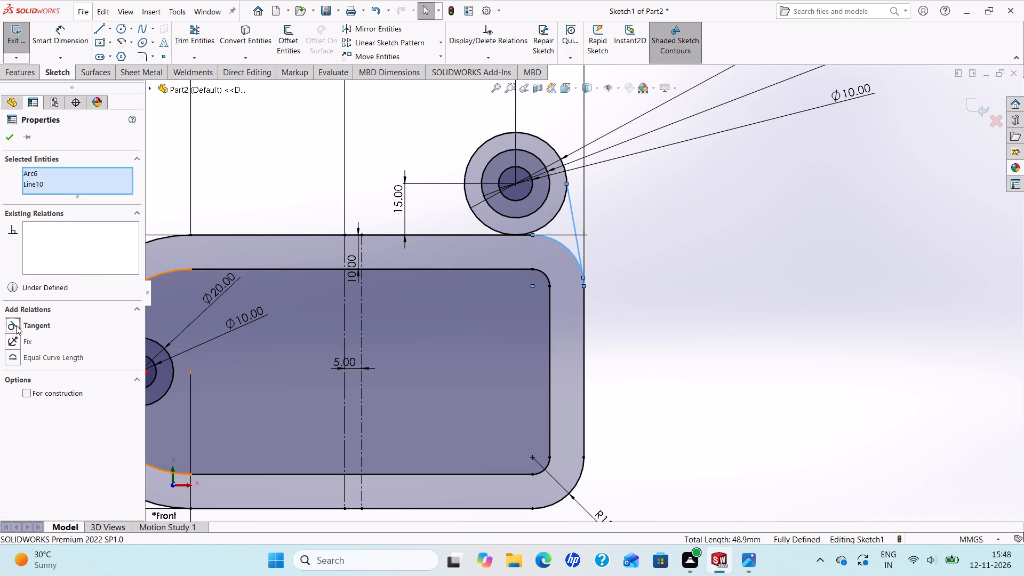
click(12, 137)
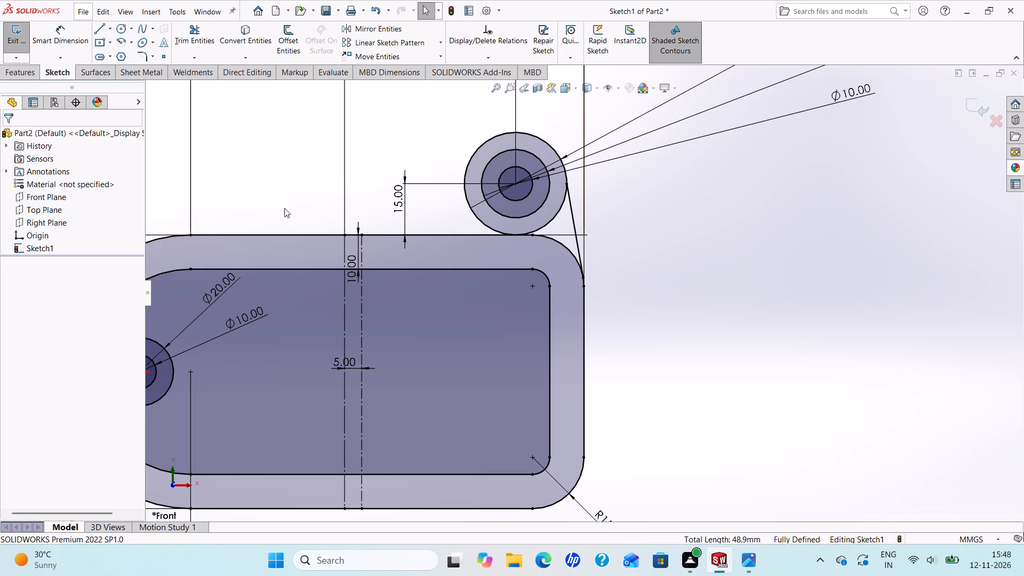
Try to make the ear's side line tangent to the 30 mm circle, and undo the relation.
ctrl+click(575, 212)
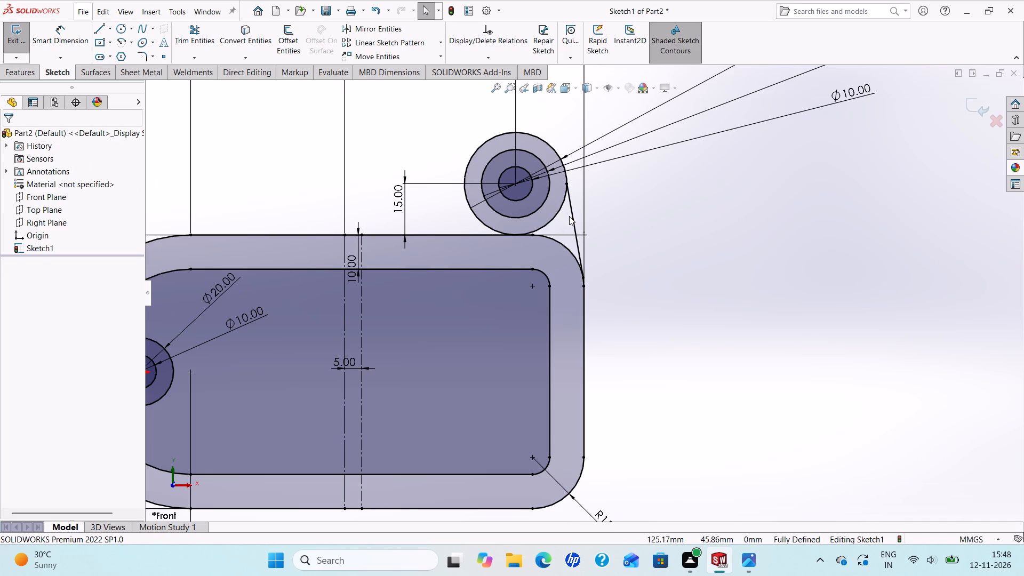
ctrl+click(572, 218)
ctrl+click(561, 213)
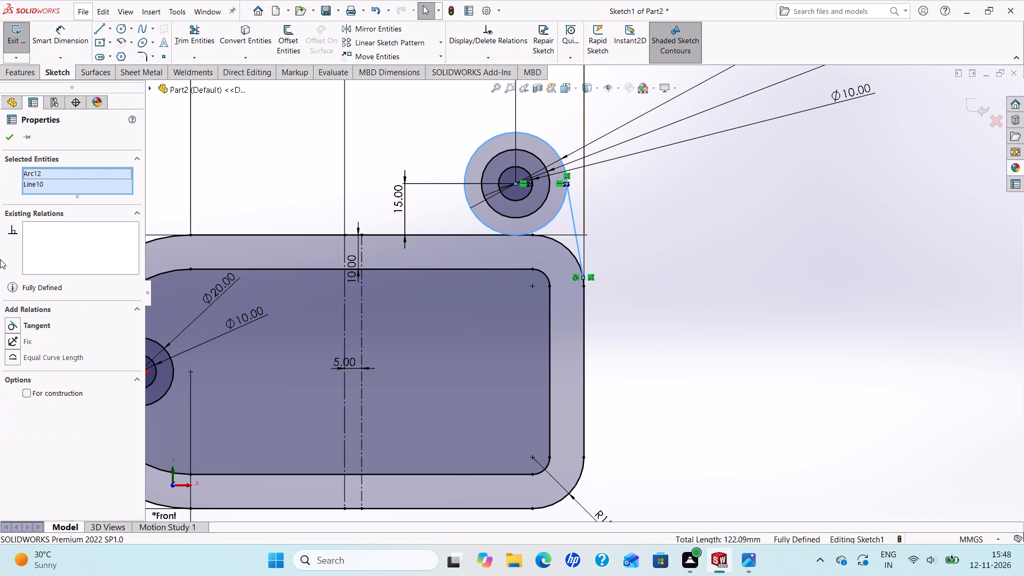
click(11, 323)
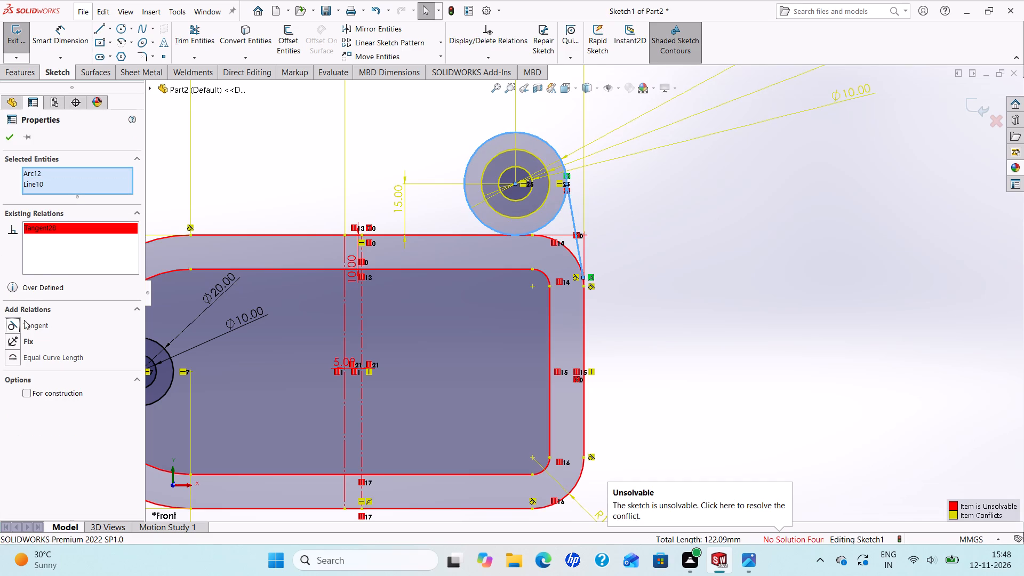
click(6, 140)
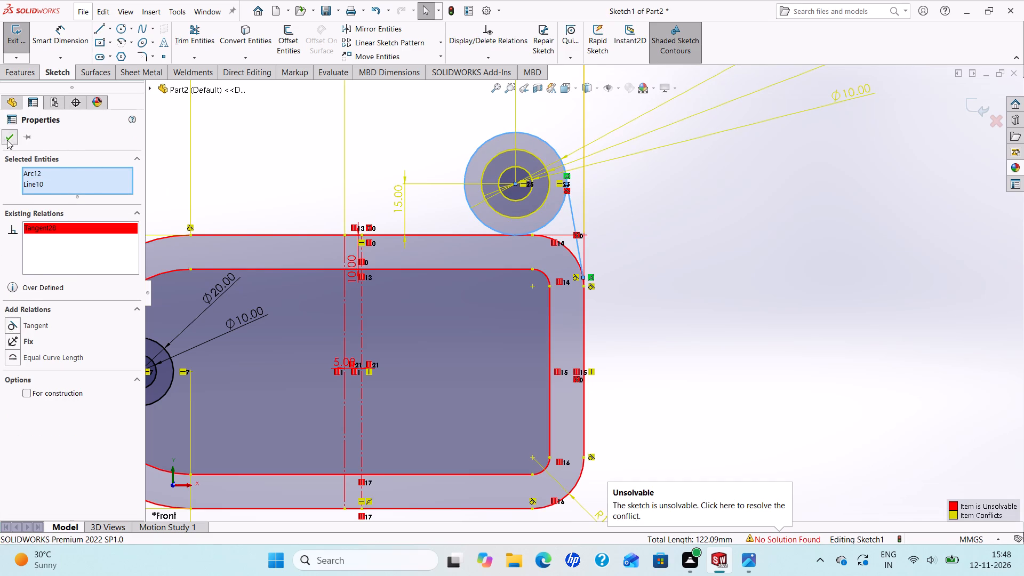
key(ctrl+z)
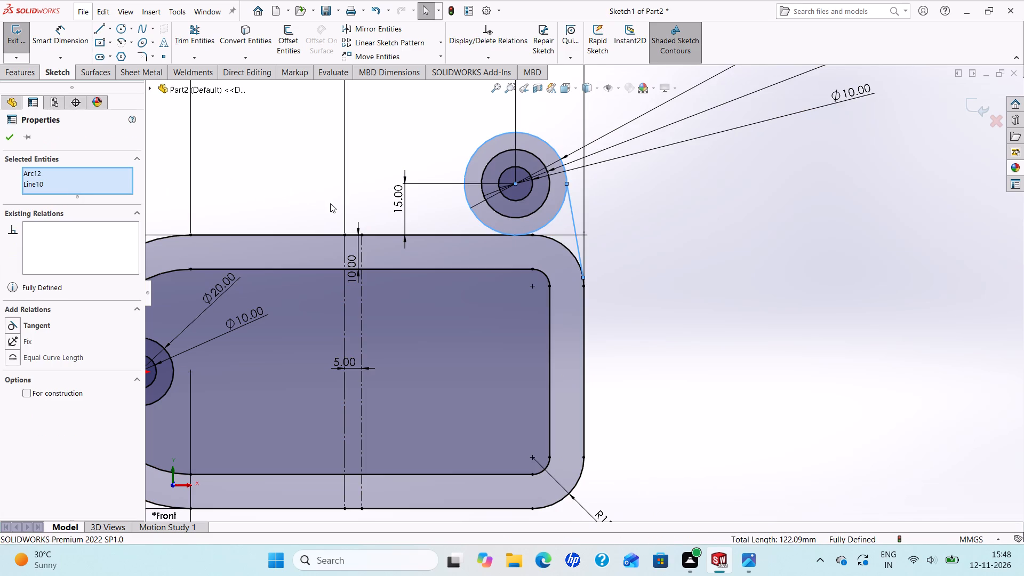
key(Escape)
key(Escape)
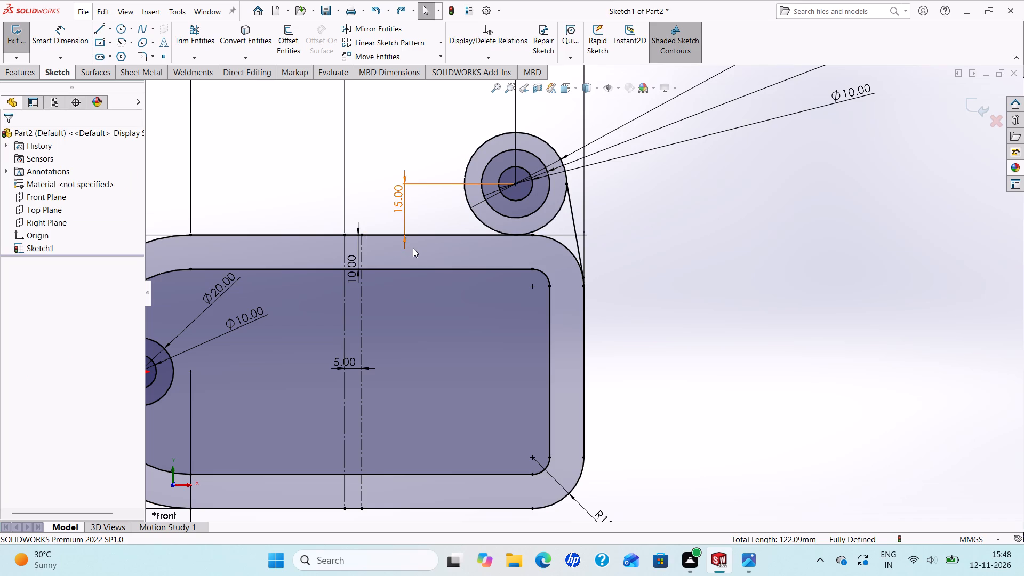
Start the Line command to add another line to the base sketch.
scroll(413, 248, up, 2)
scroll(451, 253, down, 1)
scroll(464, 219, up, 1)
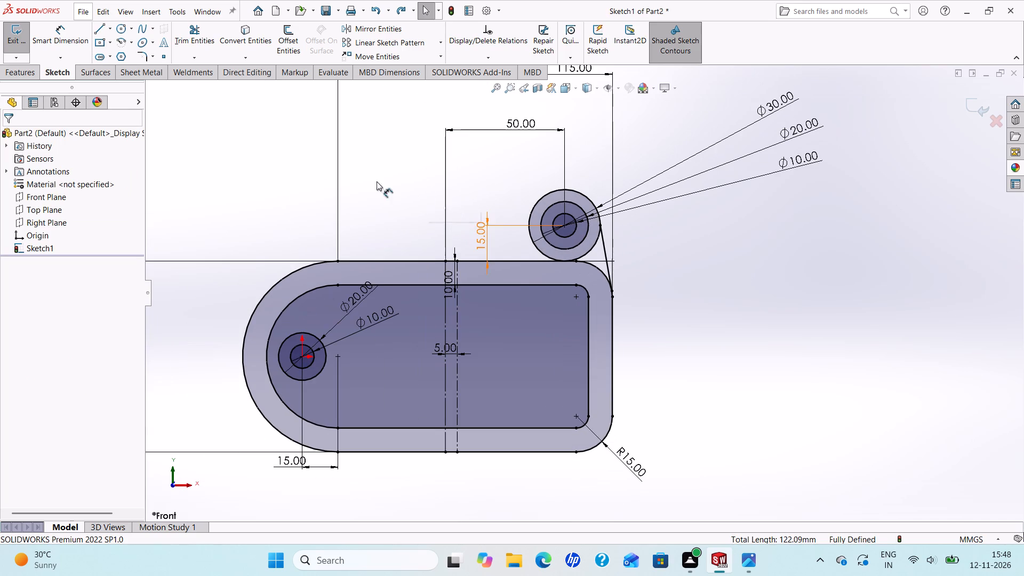
click(100, 29)
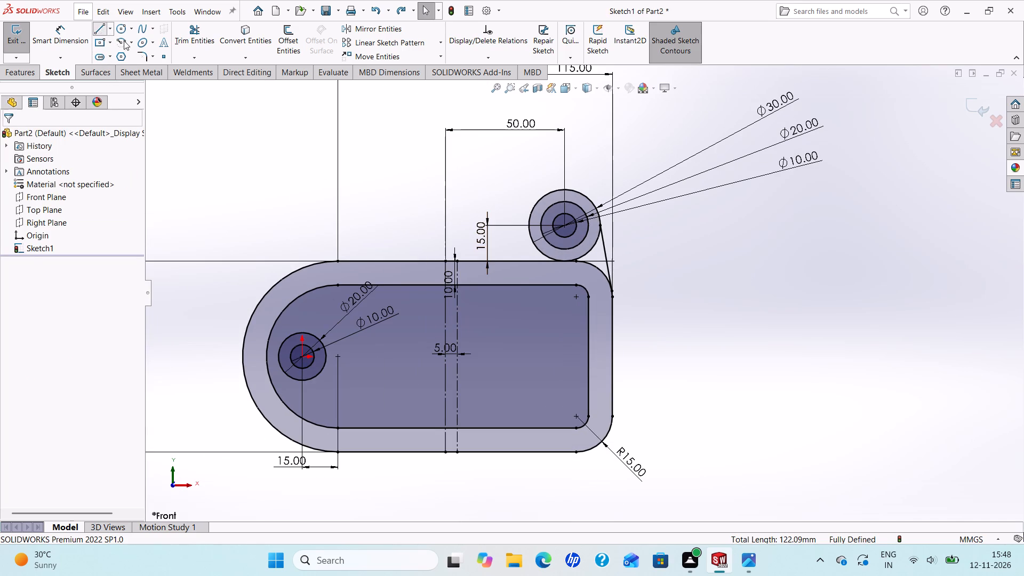
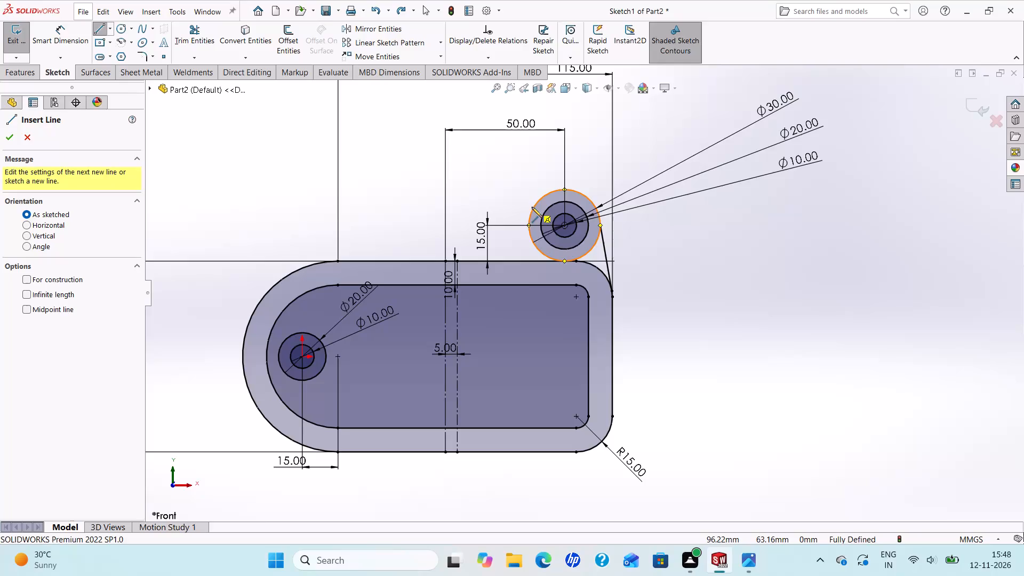
Draw a line about 27 mm long from the far side of the 30 mm ear circle down to the housing's upper edge.
click(532, 207)
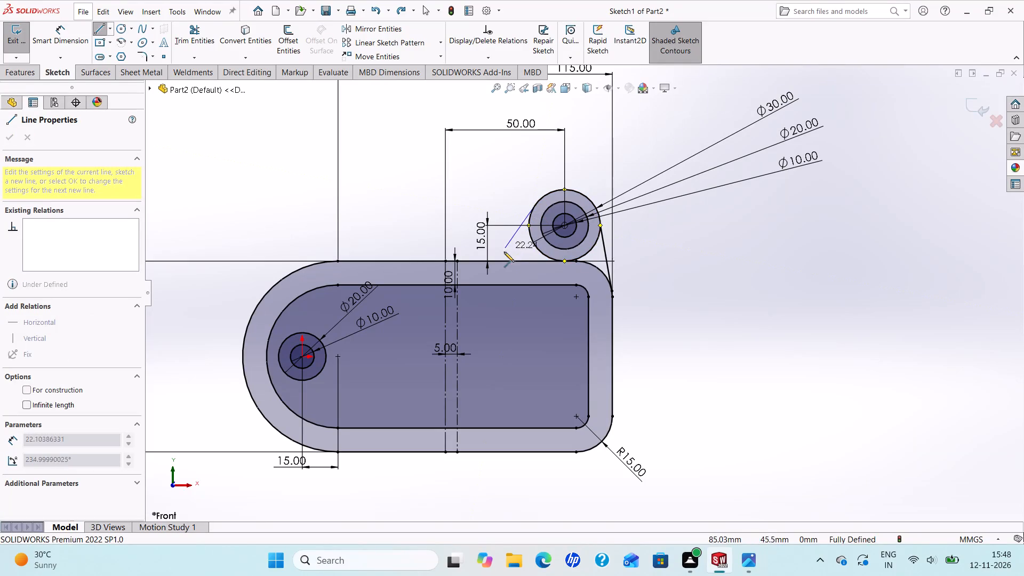
click(500, 261)
right_click(500, 261)
click(513, 272)
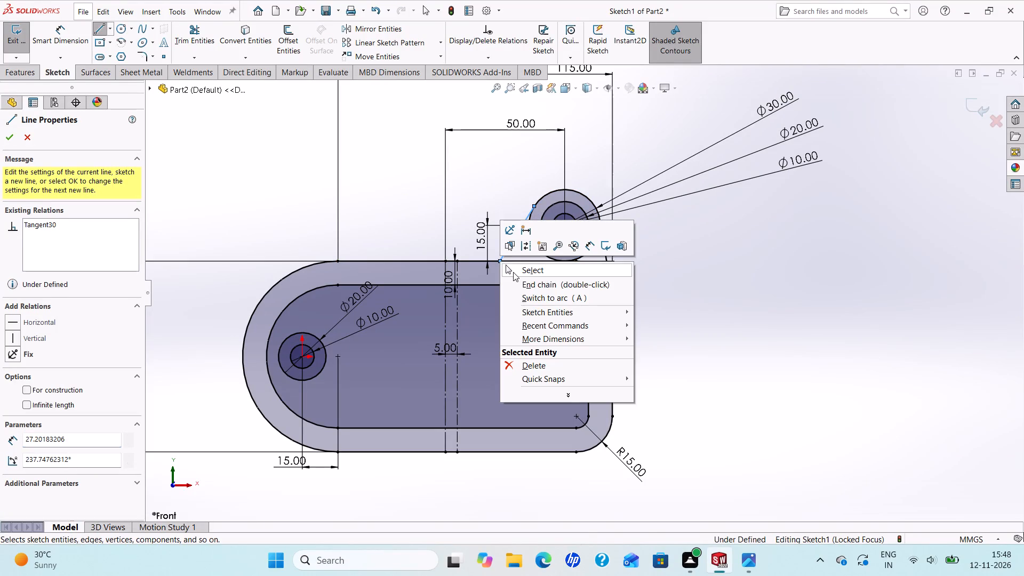
Dimension the sloped line's lower endpoint 40 mm horizontally from the ear circle's centre, as given in the reference drawing.
click(747, 557)
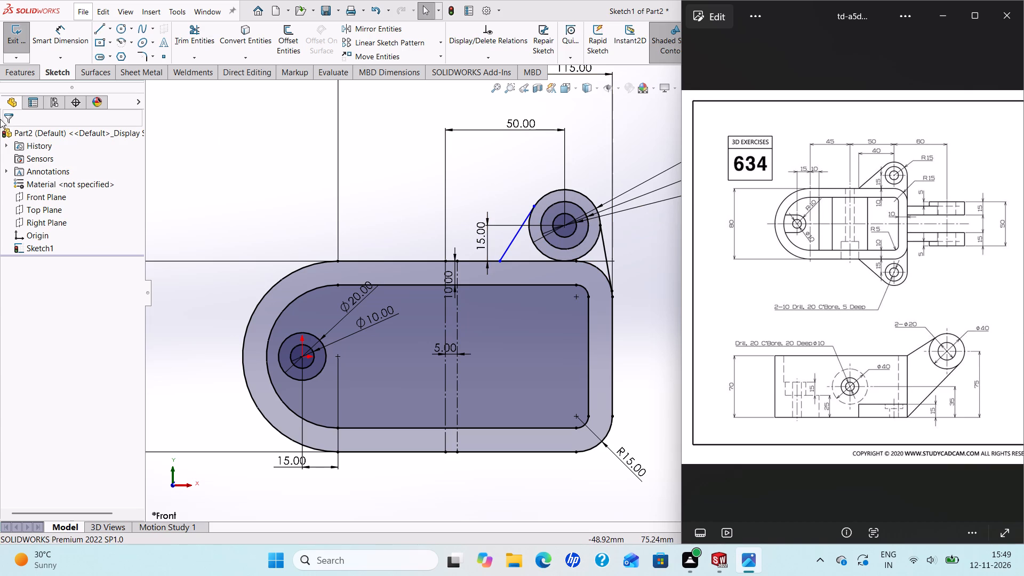
click(67, 36)
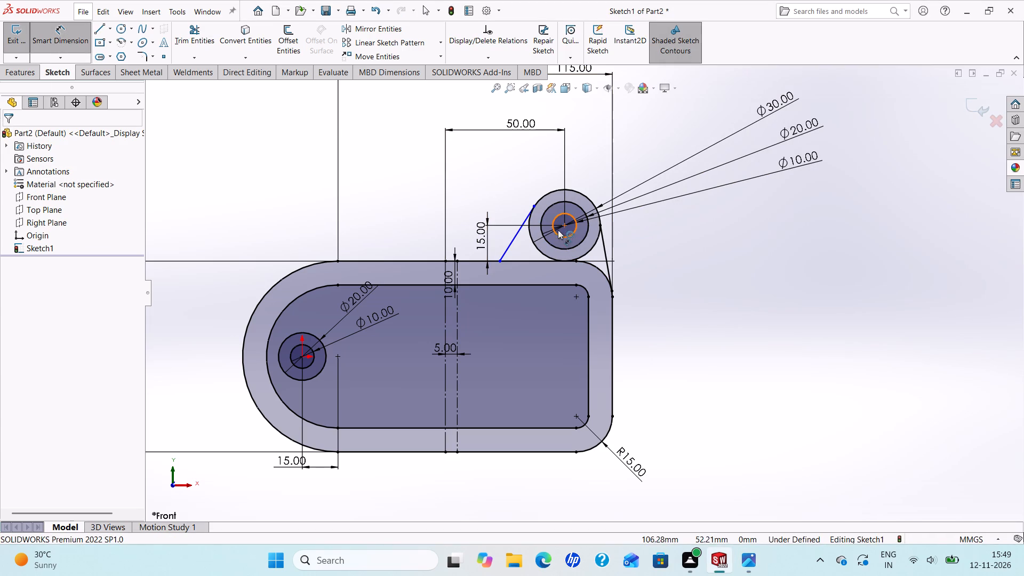
click(562, 228)
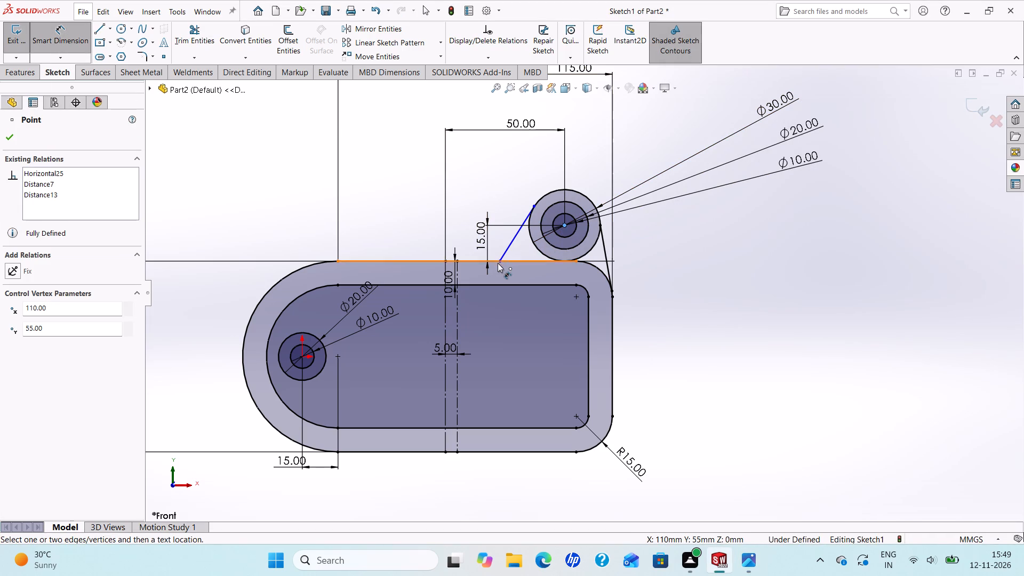
click(498, 263)
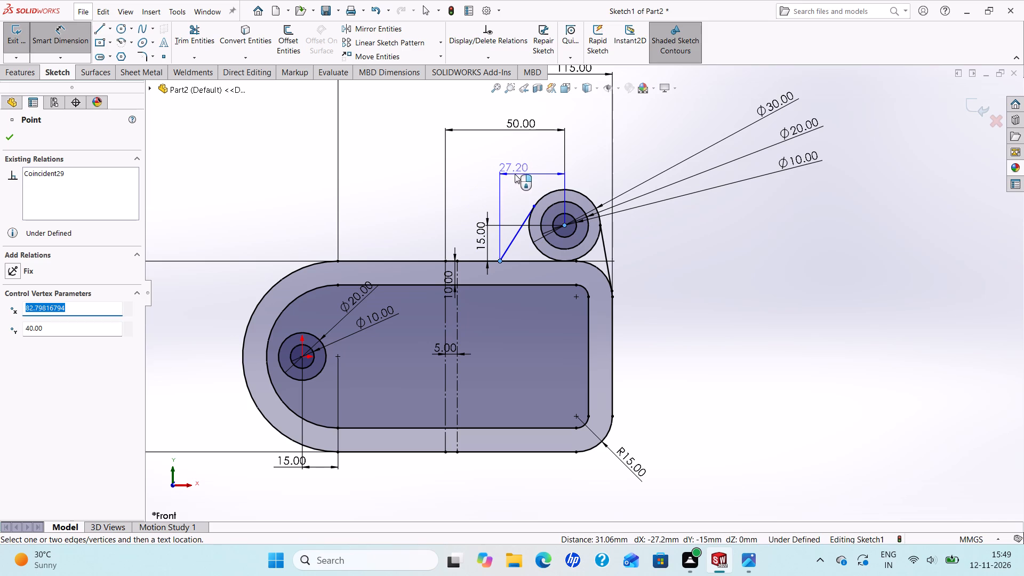
click(513, 162)
text(40)
key(Return)
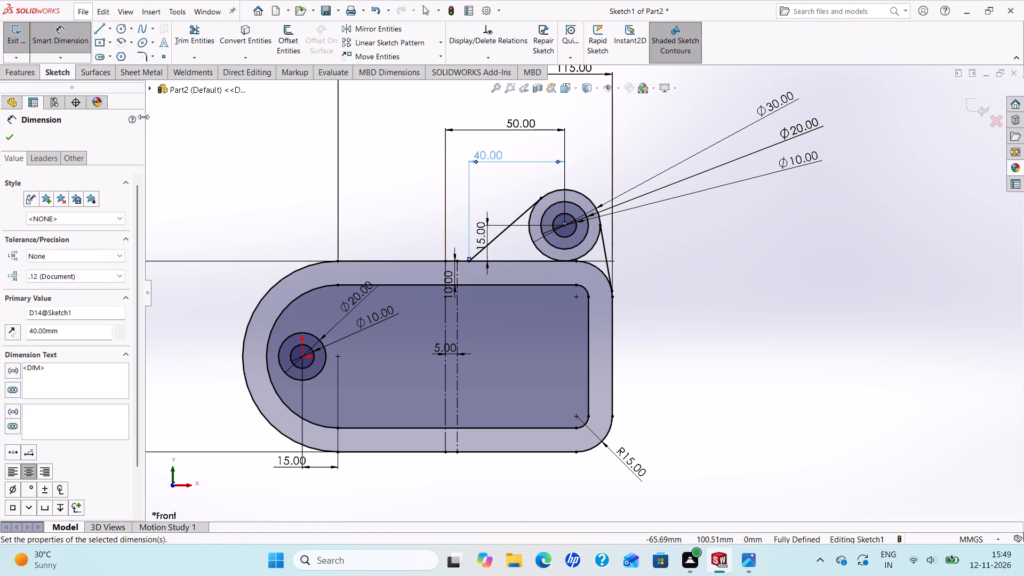
click(11, 134)
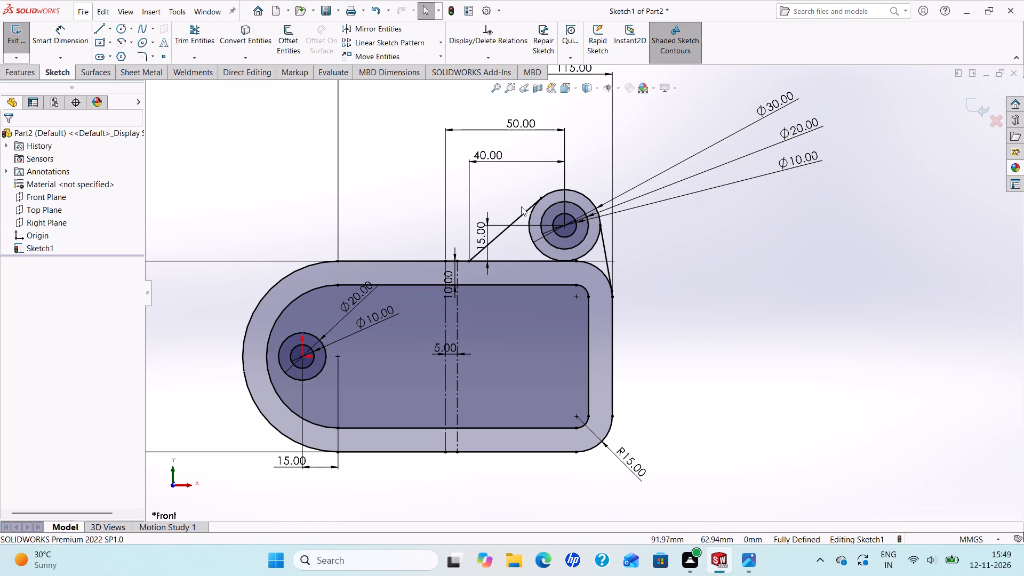
Apply a tangent relation between the ear's sloped line and the 30 mm circle.
ctrl+click(526, 209)
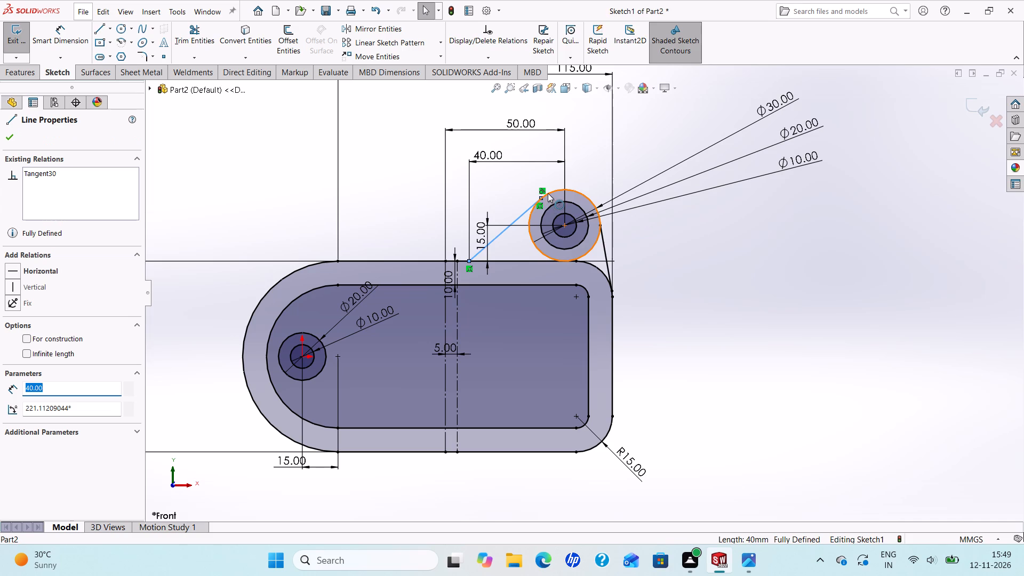
ctrl+click(548, 193)
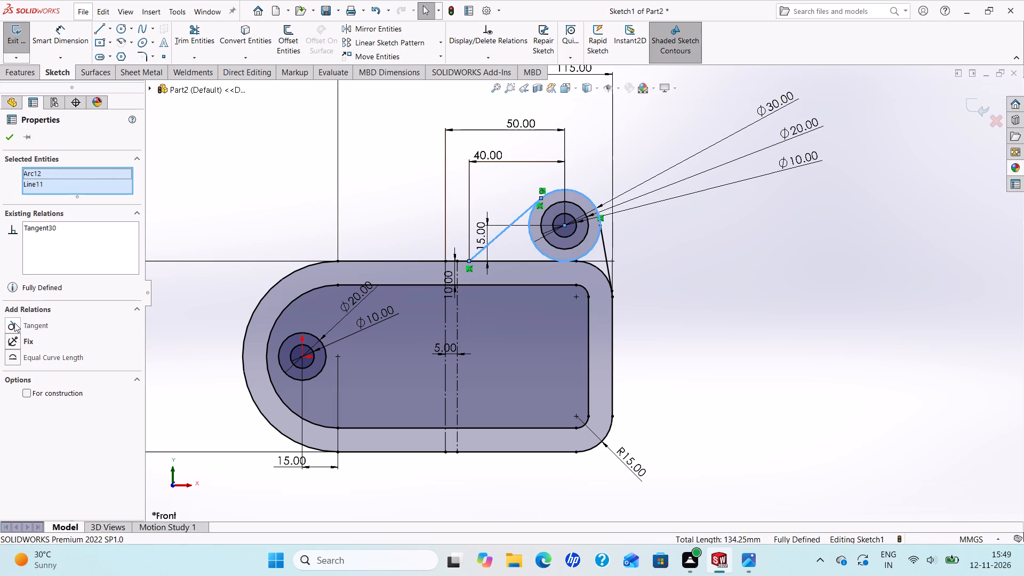
click(14, 323)
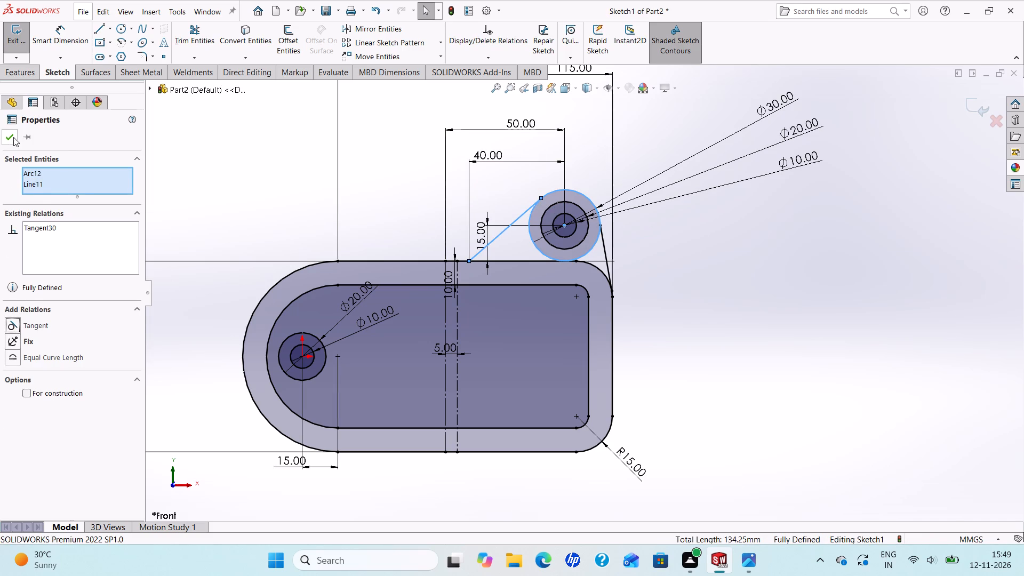
click(7, 139)
Trim away the lower part of the 30 mm ear circle between the two side lines.
click(196, 33)
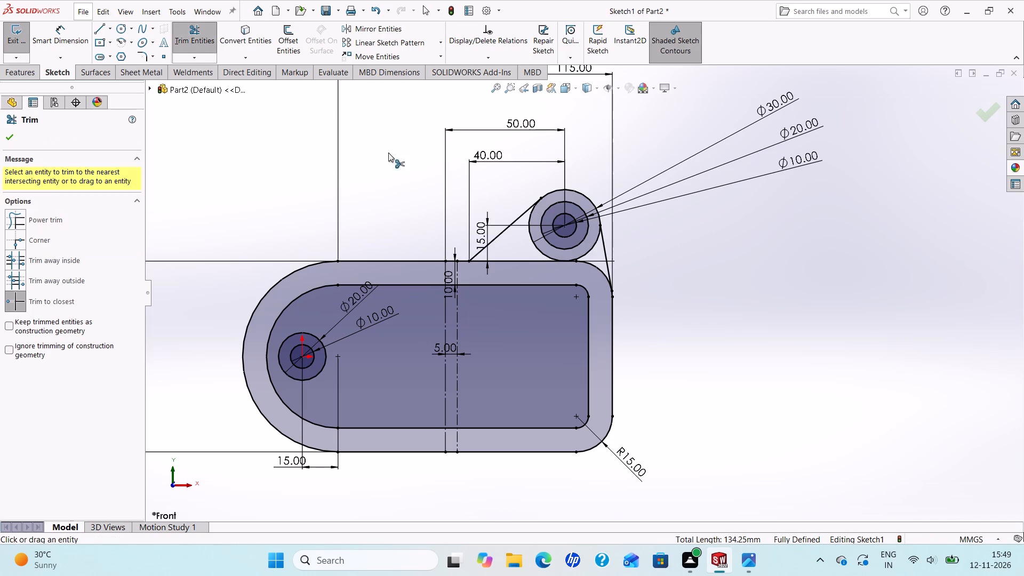
click(533, 247)
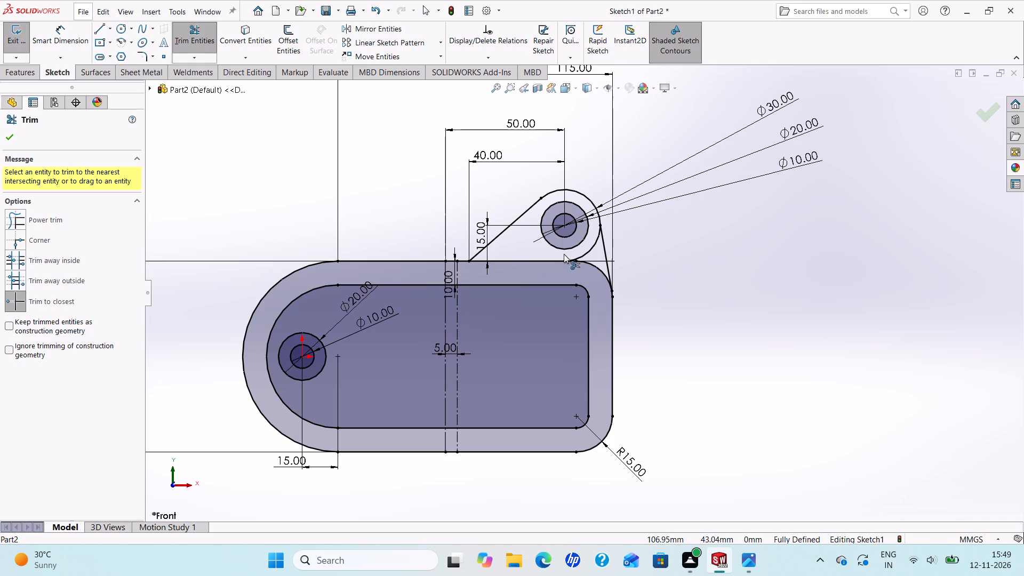
click(586, 252)
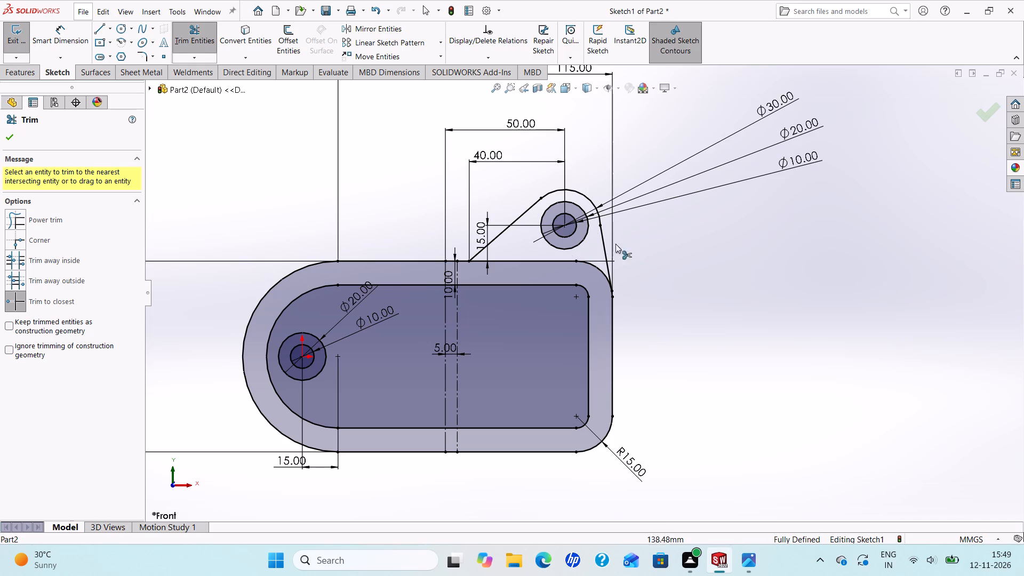
click(12, 137)
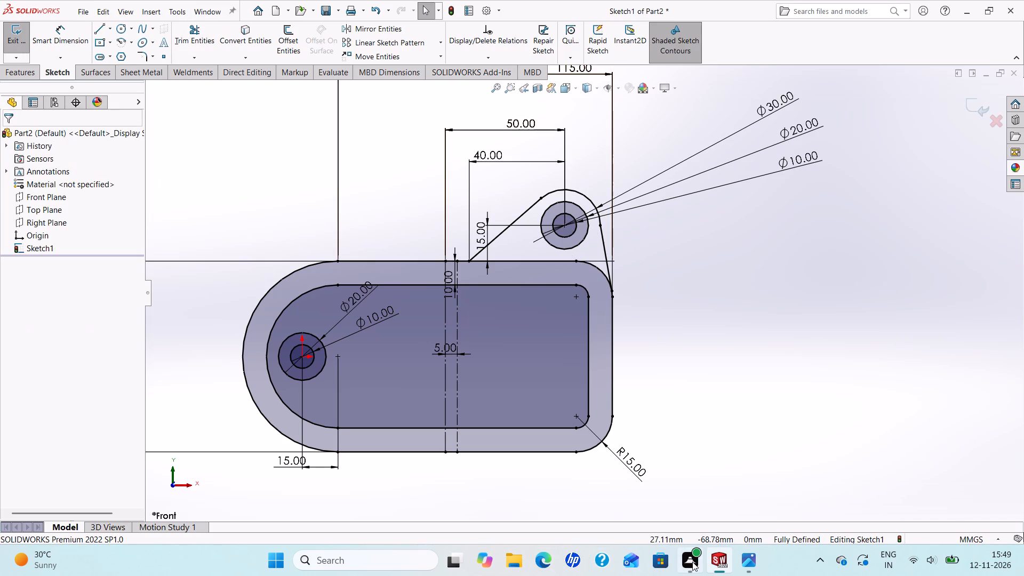
Examine the plan, side and isometric views of reference drawing 634 for the ears, bores and clevis.
click(748, 564)
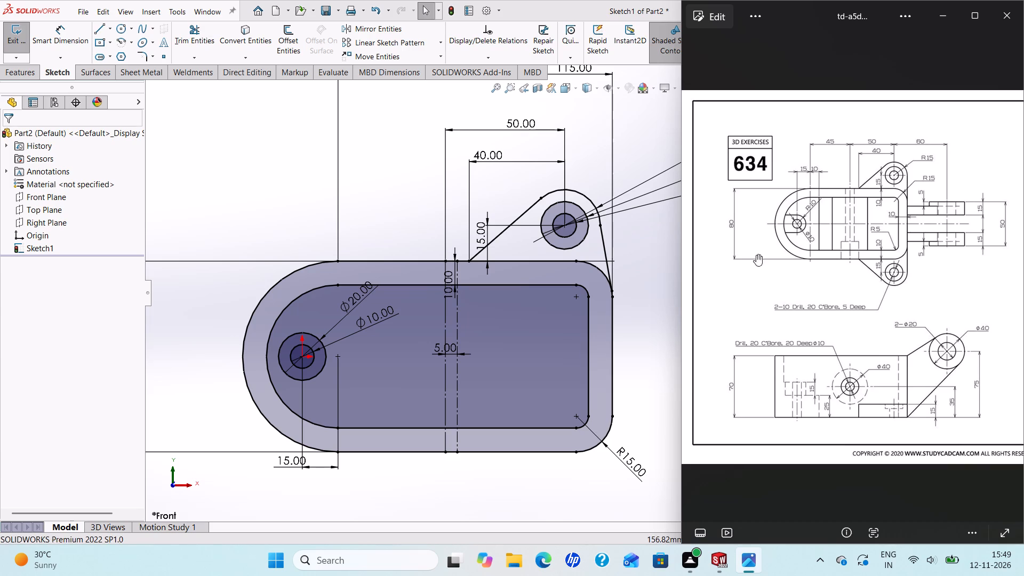
scroll(901, 328, up, 3)
scroll(898, 338, down, 9)
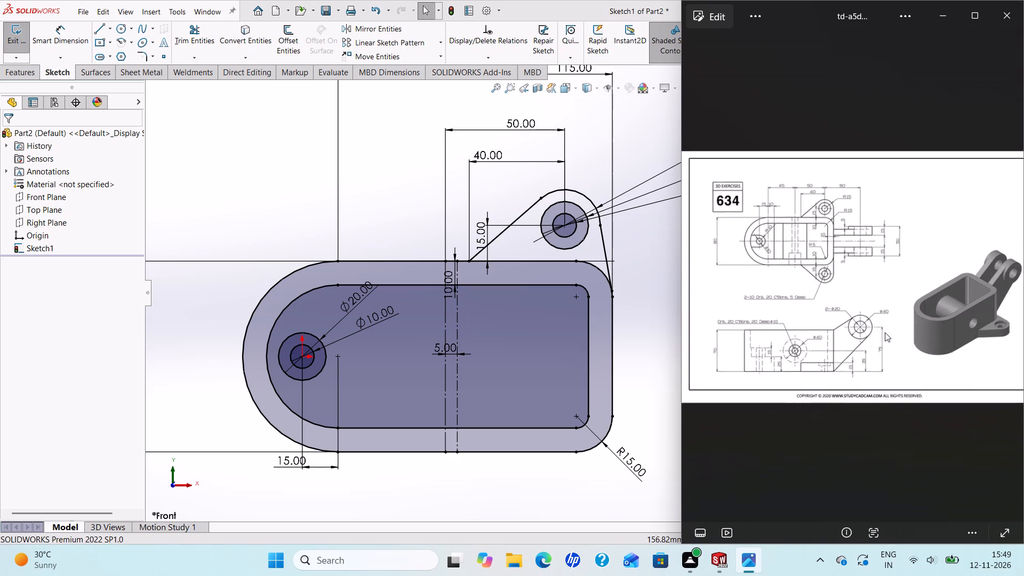
scroll(985, 309, down, 2)
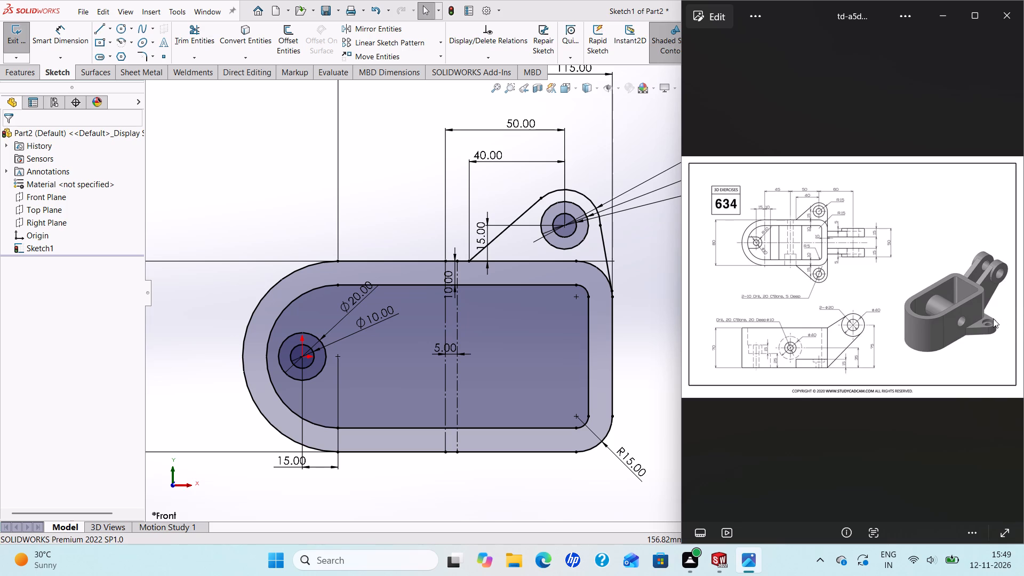
scroll(993, 318, up, 4)
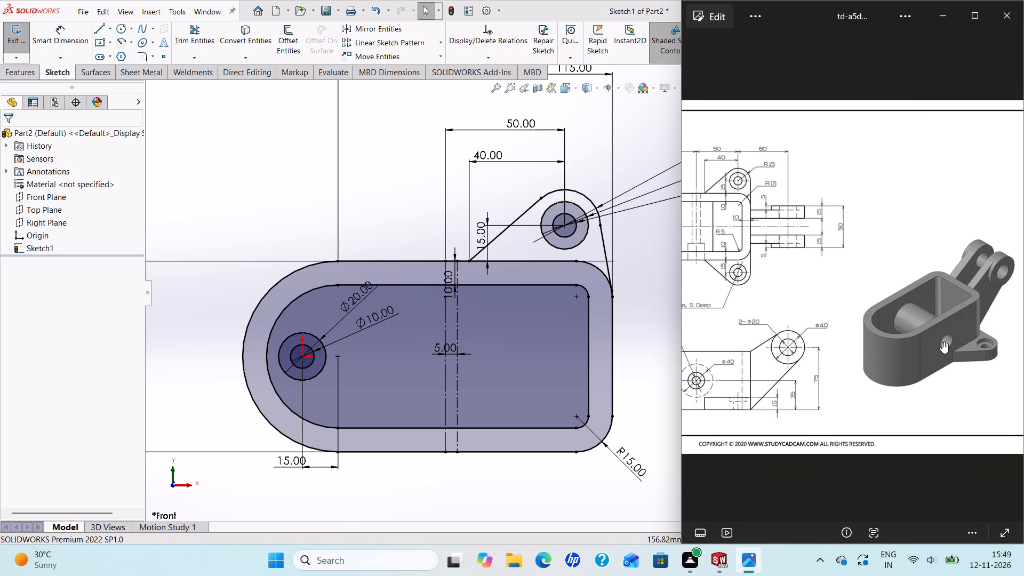
scroll(942, 341, down, 5)
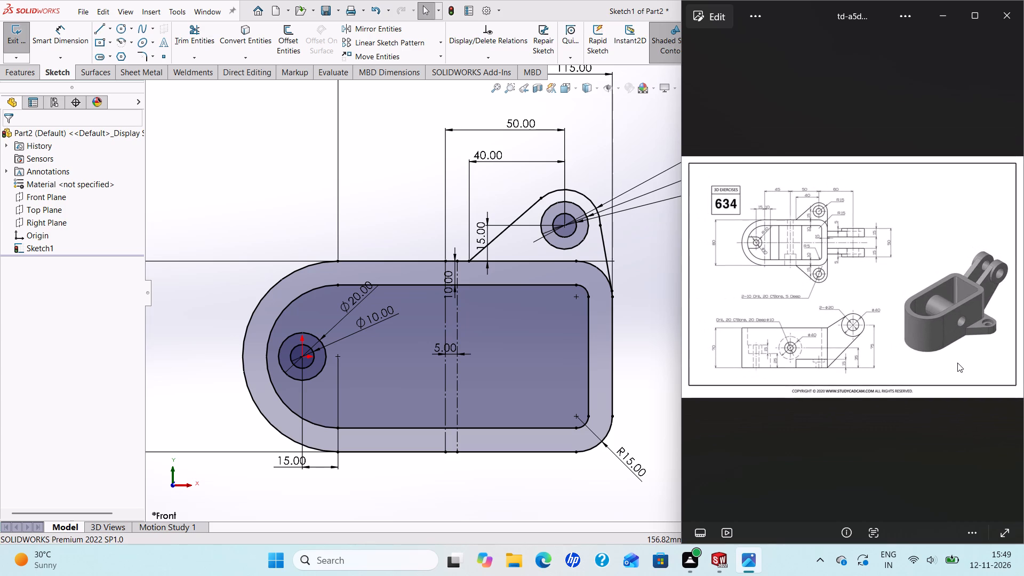
scroll(969, 363, up, 2)
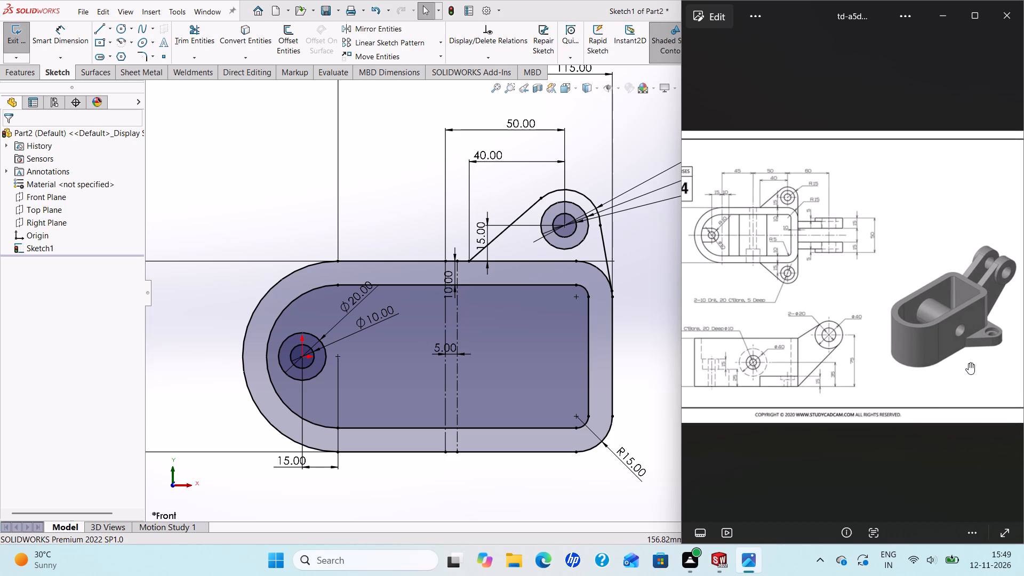
scroll(969, 363, down, 2)
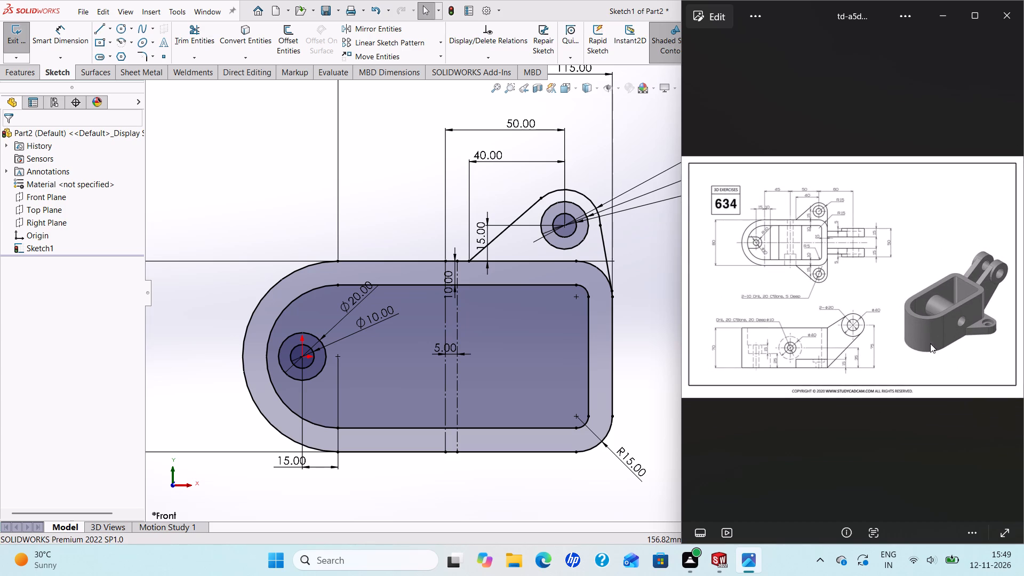
scroll(788, 311, down, 3)
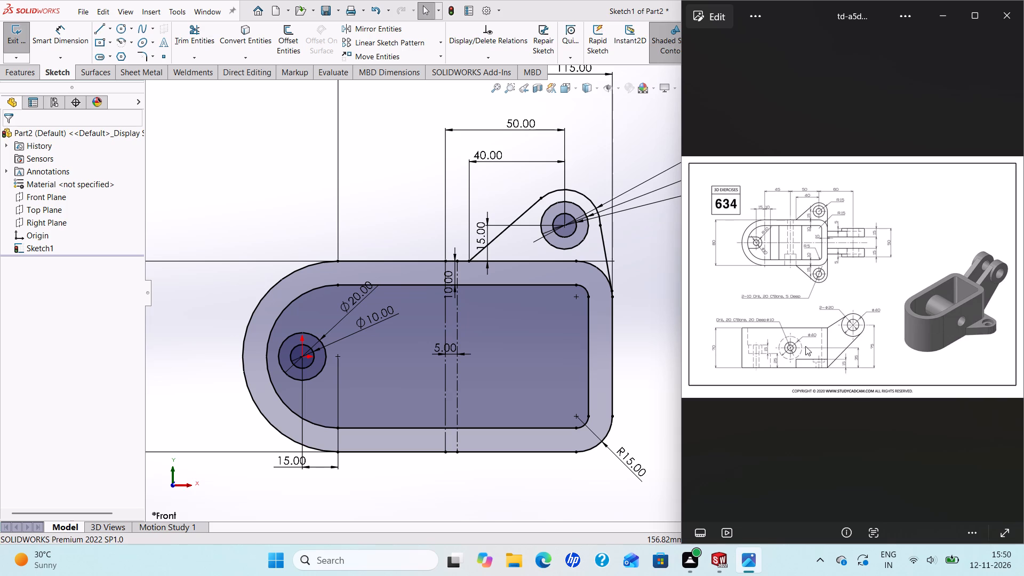
scroll(845, 347, down, 6)
scroll(800, 341, up, 4)
scroll(812, 388, up, 2)
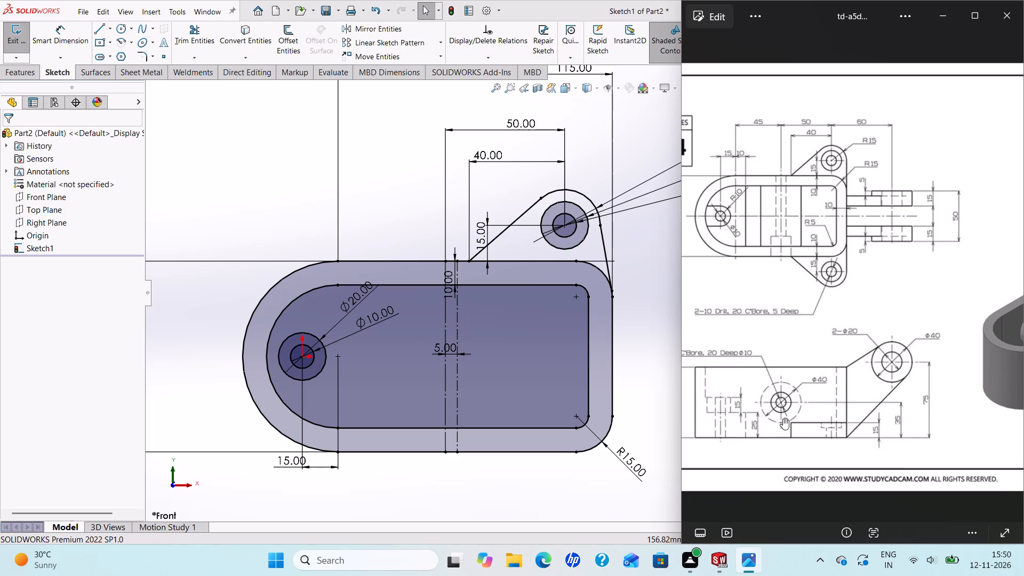
scroll(783, 418, up, 1)
scroll(783, 418, down, 7)
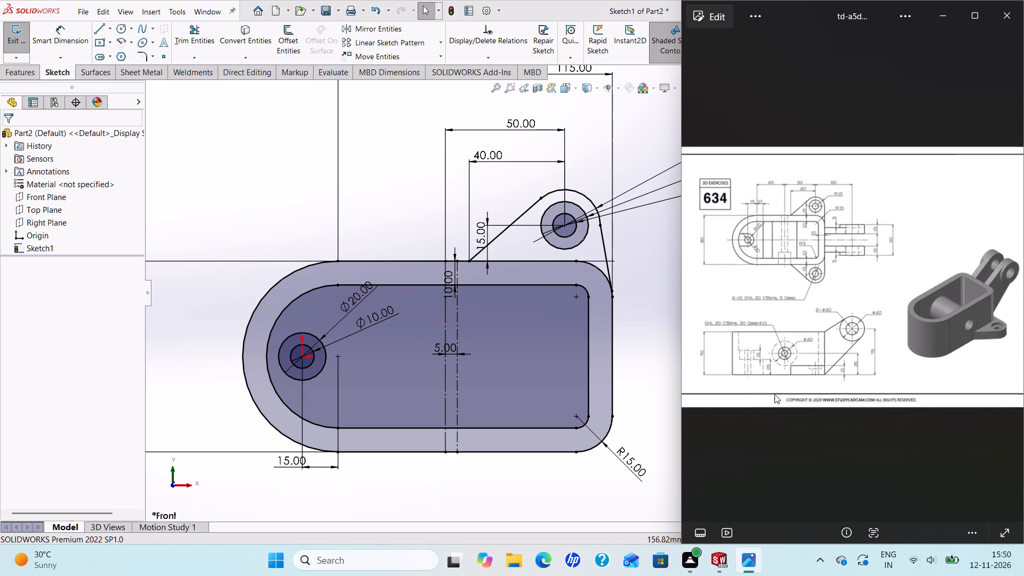
scroll(774, 394, down, 1)
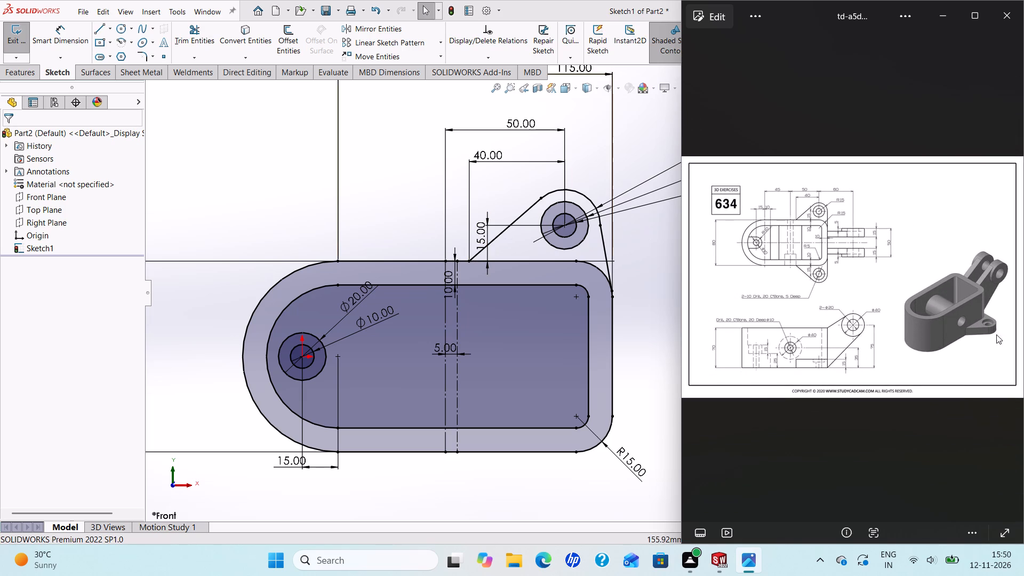
Draw a horizontal centerline about 152 mm long from the origin through the housing to beyond its straight end.
click(106, 31)
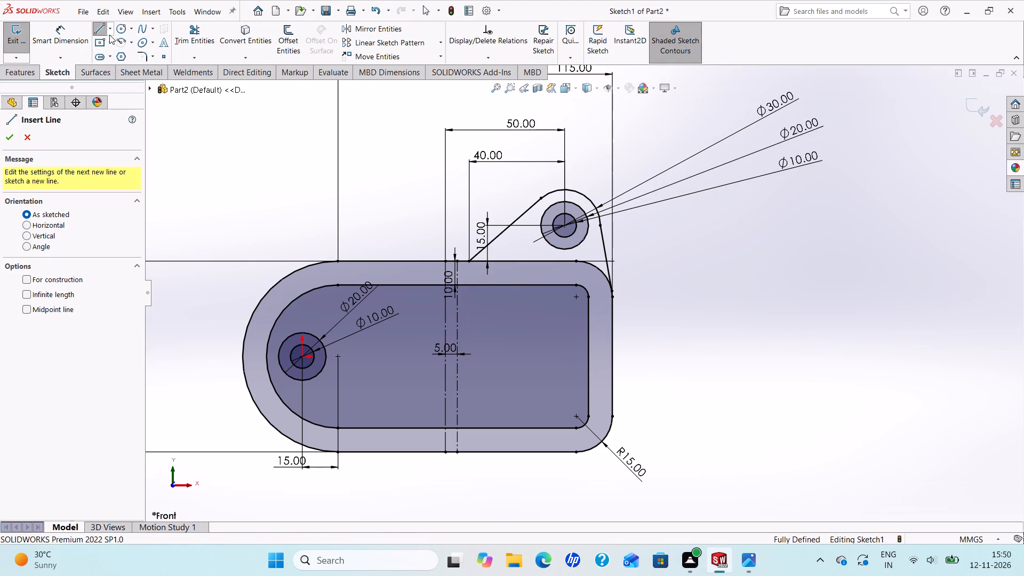
click(108, 32)
click(110, 56)
click(303, 356)
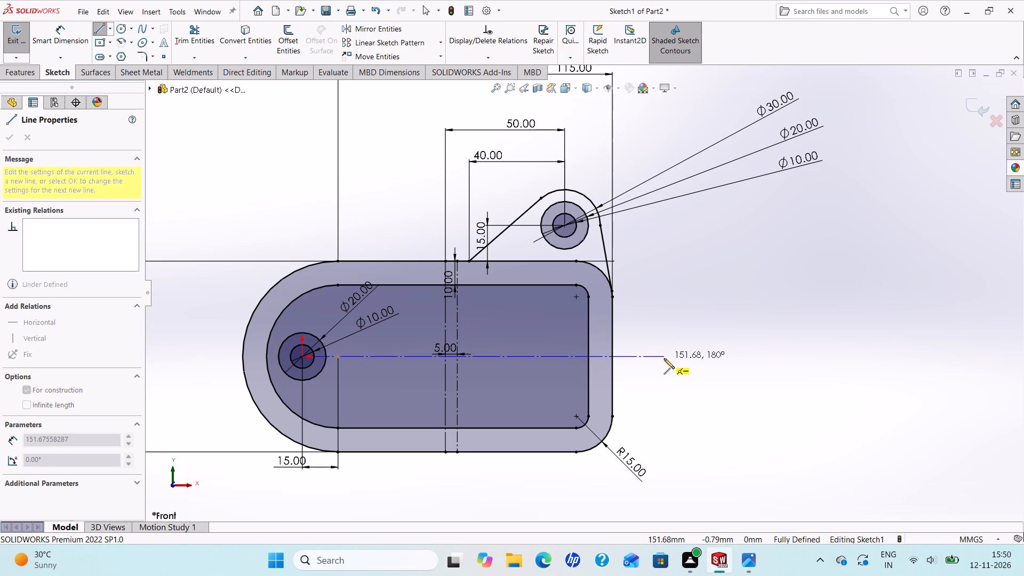
click(664, 358)
right_click(664, 358)
click(698, 367)
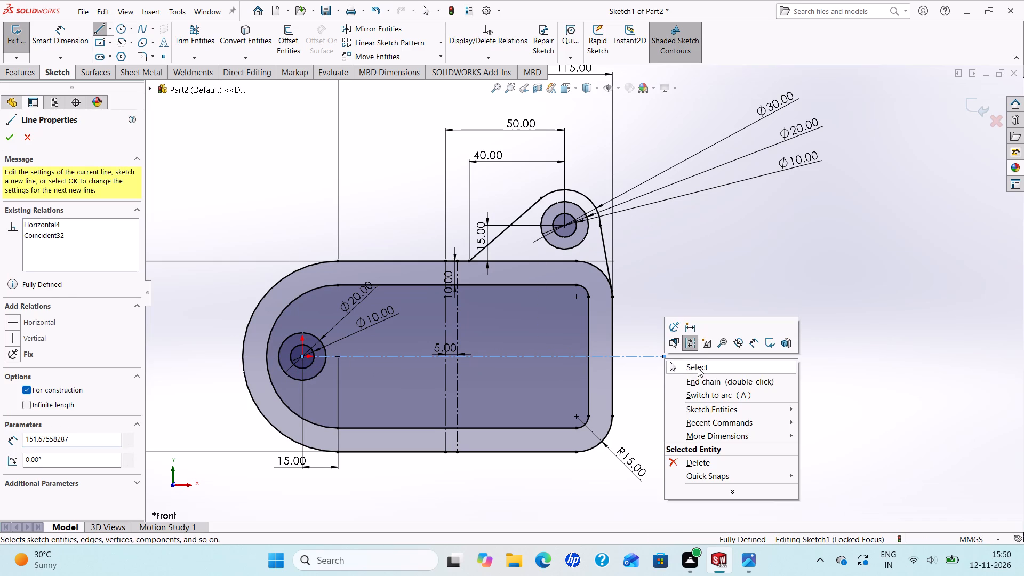
Mirror the ear's outer arc, 20 mm and 10 mm circles and two side lines about the horizontal centerline, keeping the originals.
scroll(387, 357, up, 3)
scroll(469, 341, down, 2)
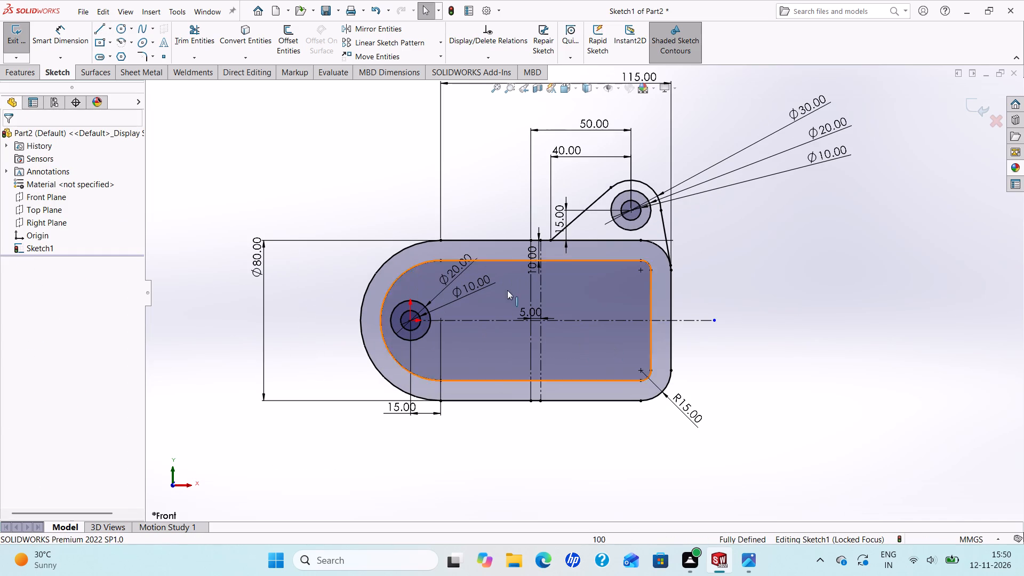
click(386, 23)
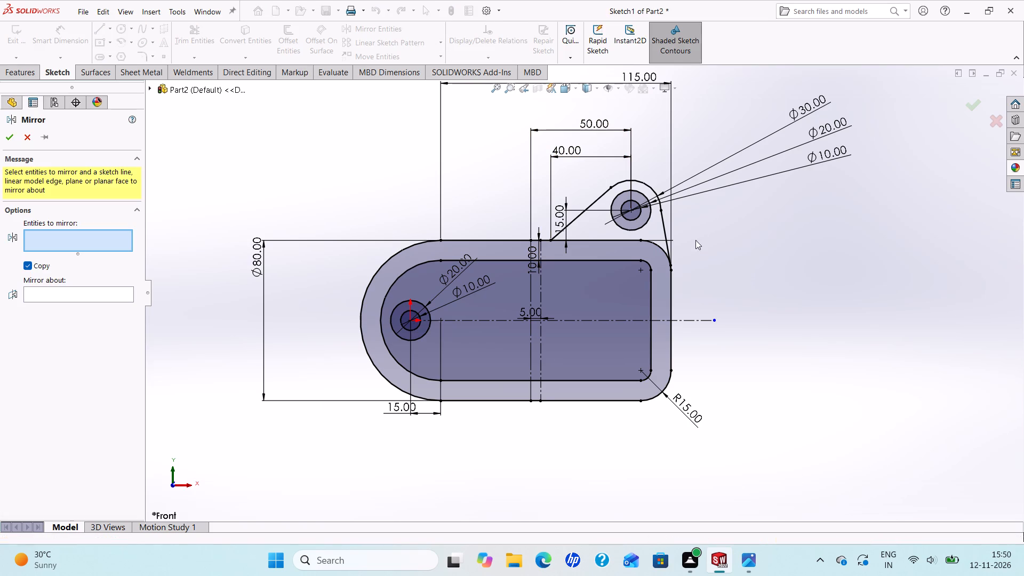
click(638, 218)
click(644, 227)
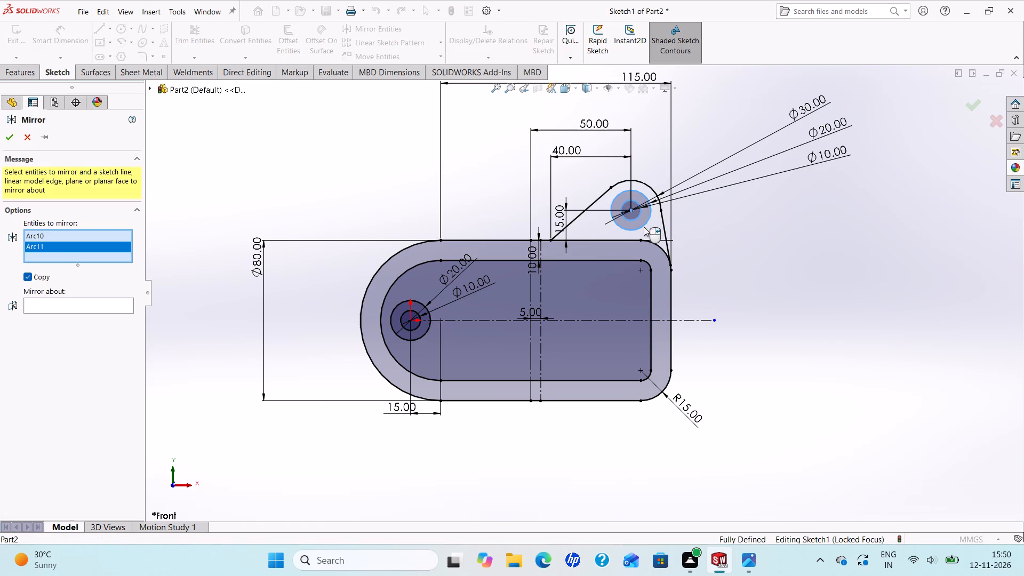
click(642, 184)
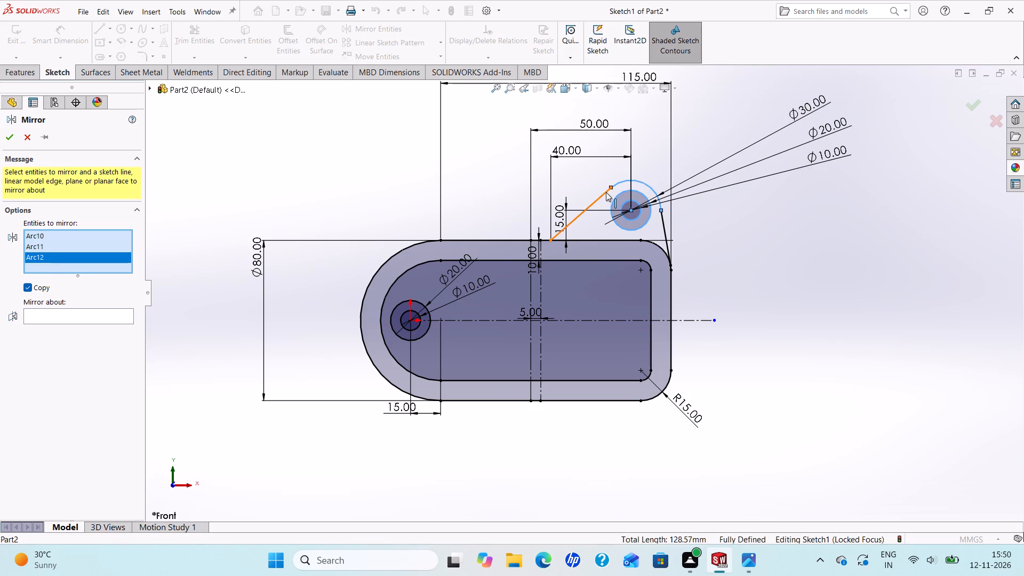
click(606, 192)
click(666, 225)
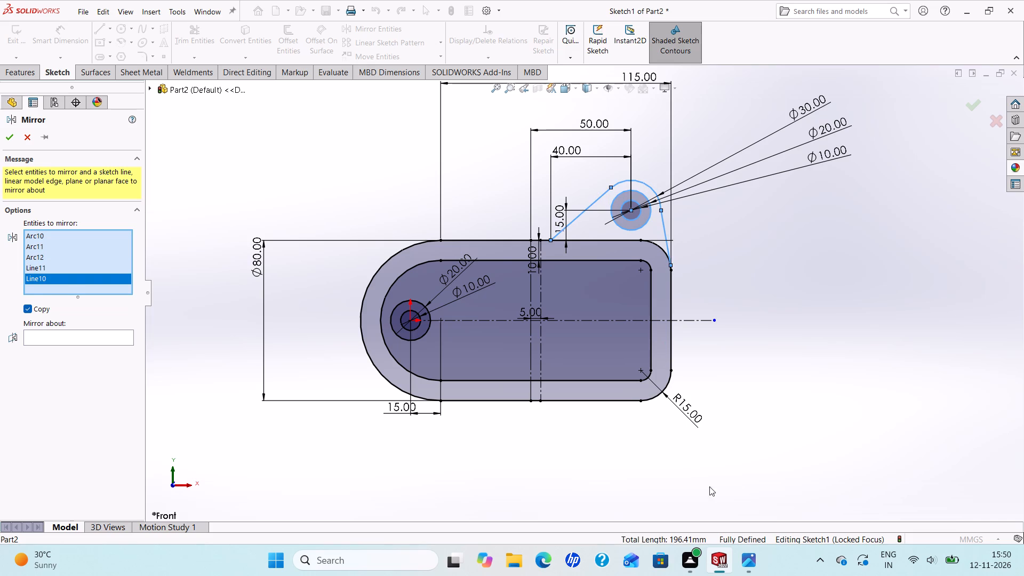
click(53, 336)
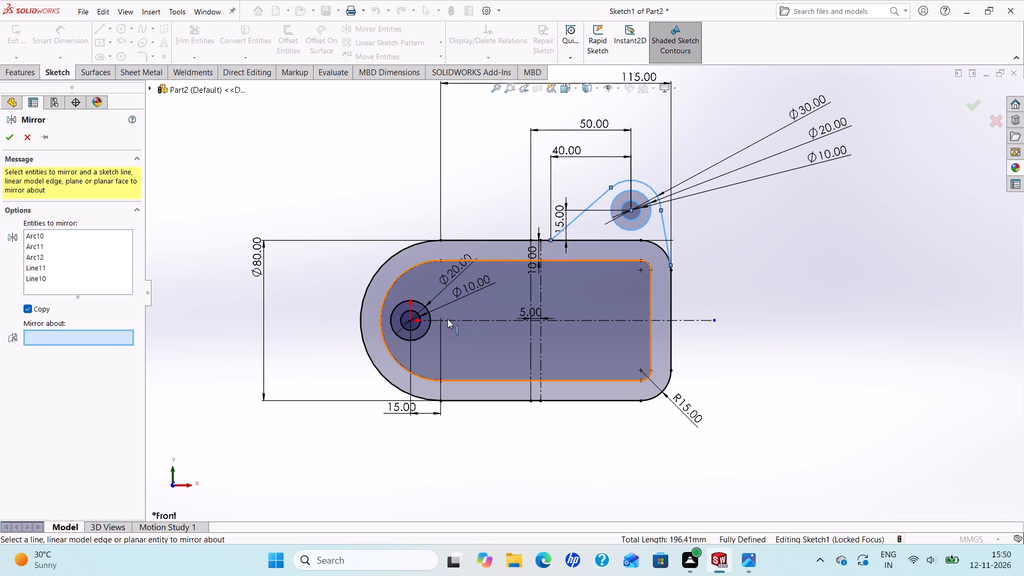
click(474, 321)
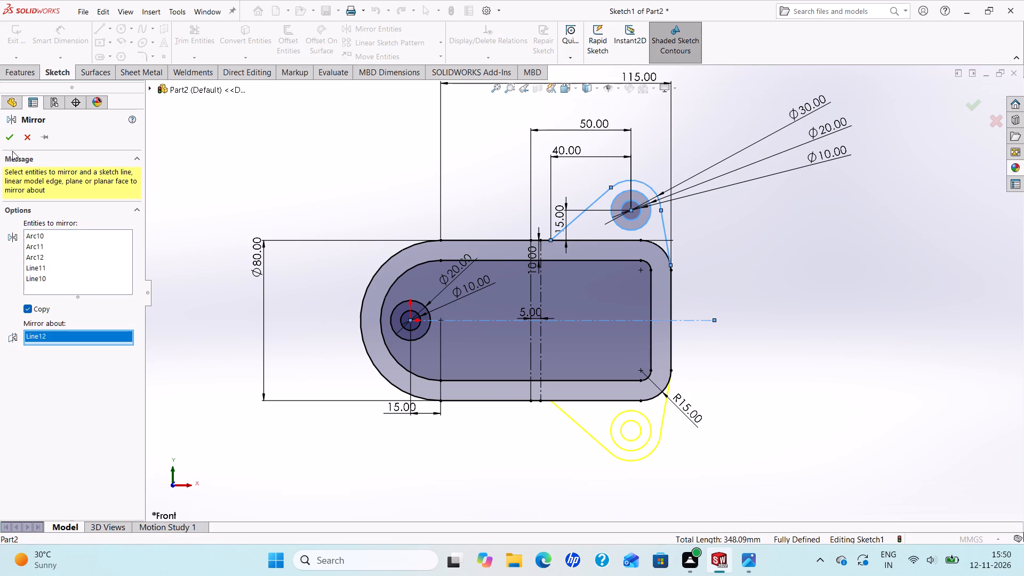
click(14, 136)
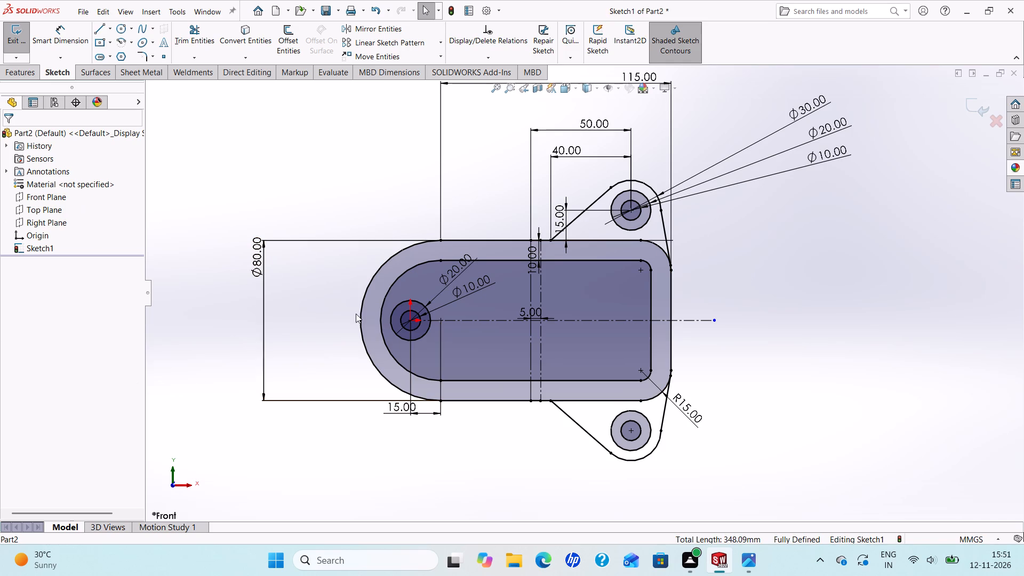
Extrude the housing's wall region between the outer and inner outlines as a 70 mm blind boss, checking reference drawing 634.
click(739, 558)
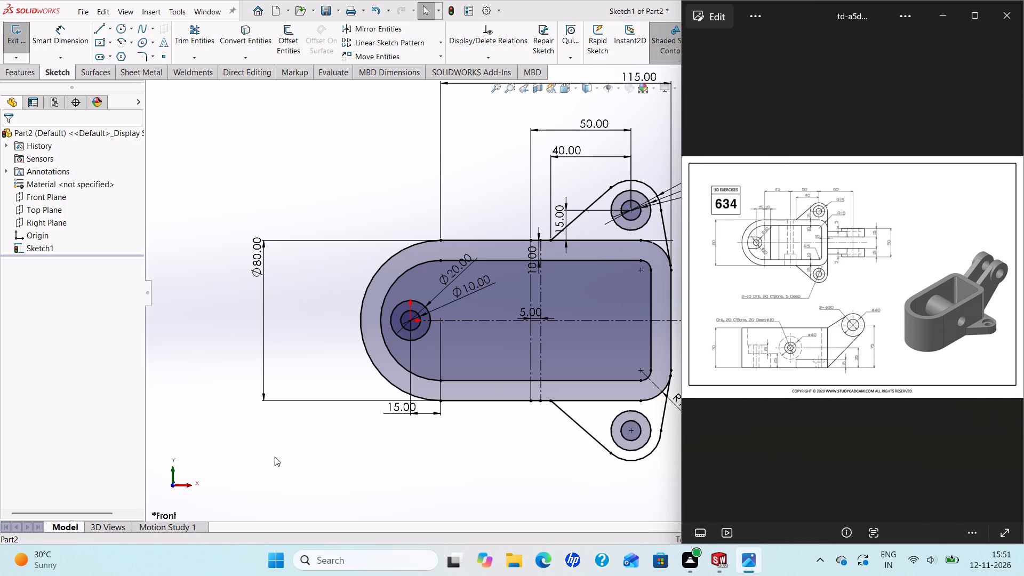
click(337, 433)
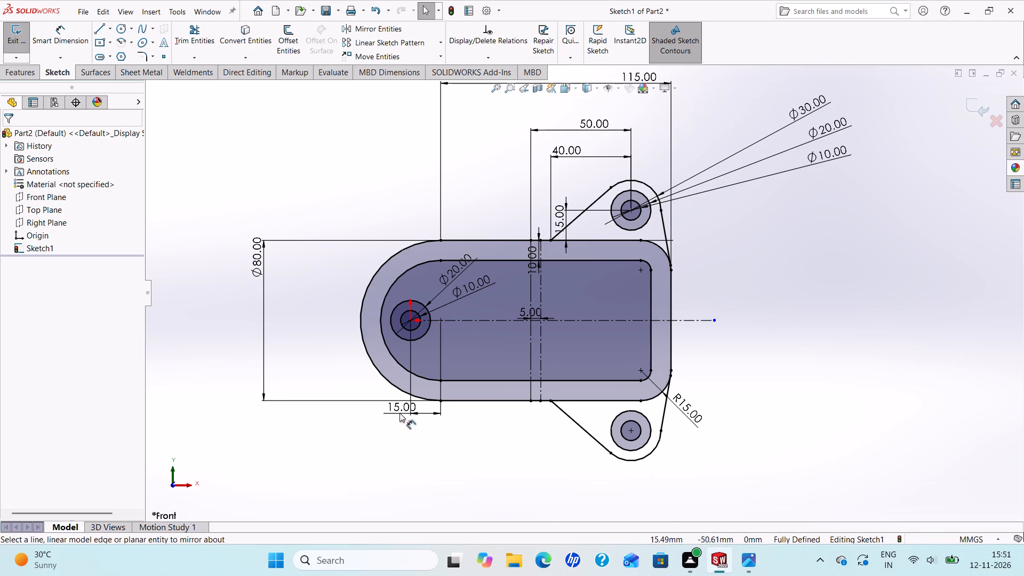
click(12, 76)
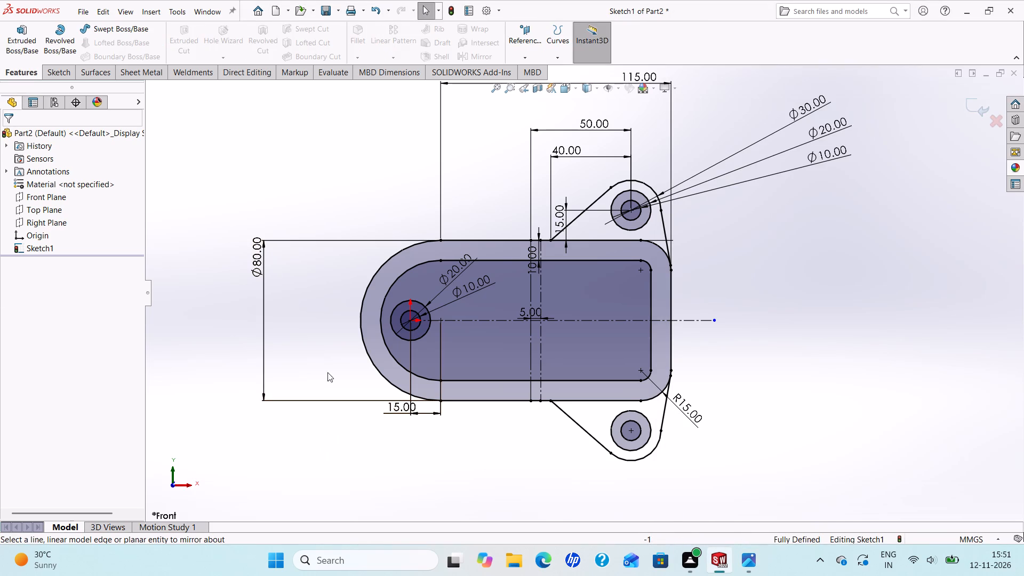
click(12, 44)
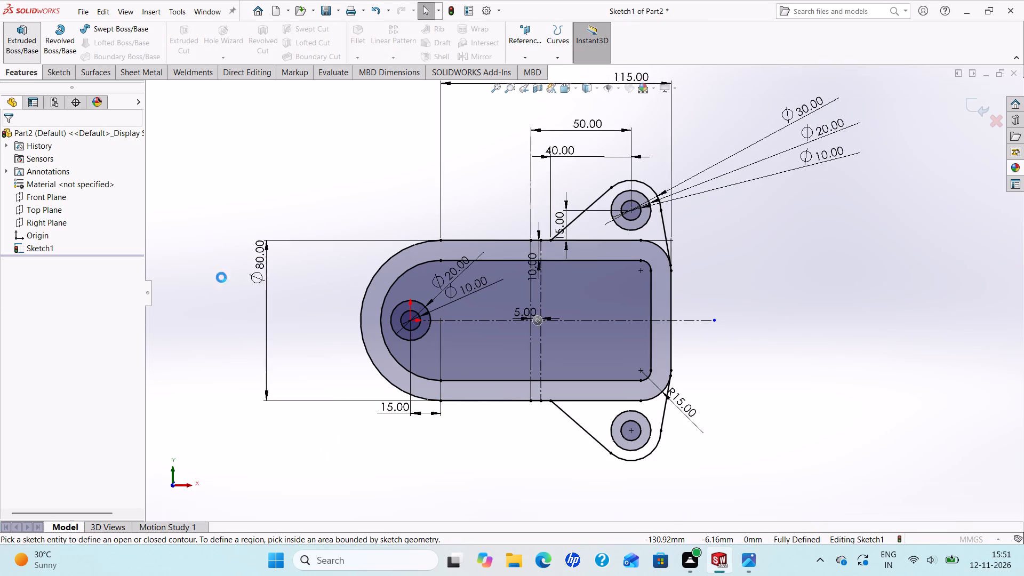
click(103, 379)
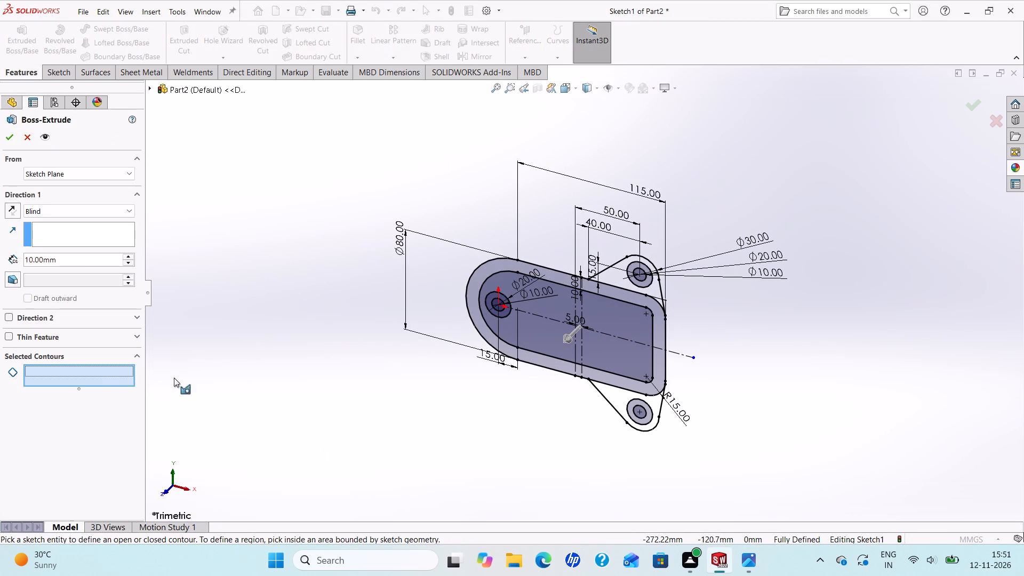
click(560, 363)
scroll(511, 309, down, 2)
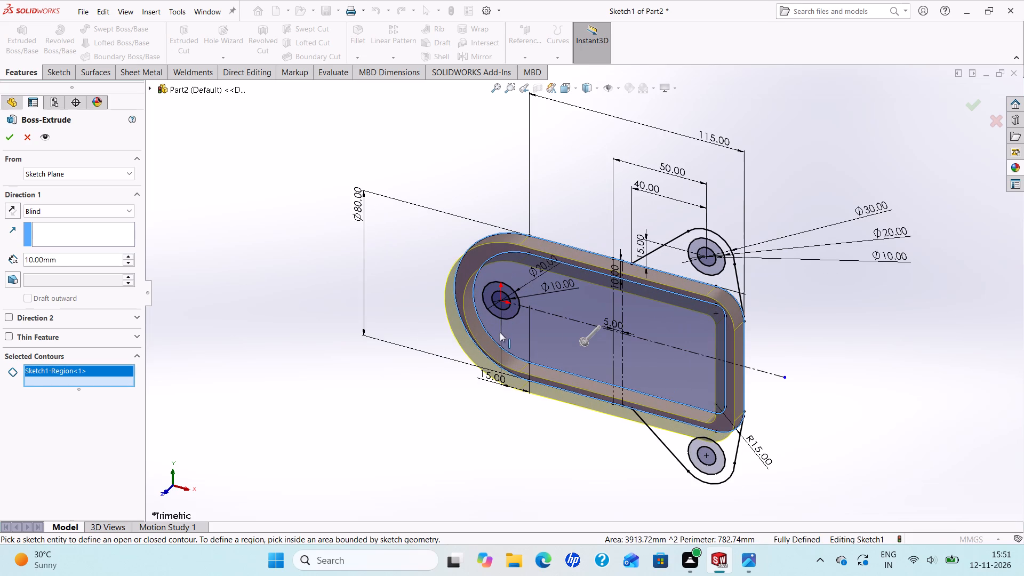
click(747, 559)
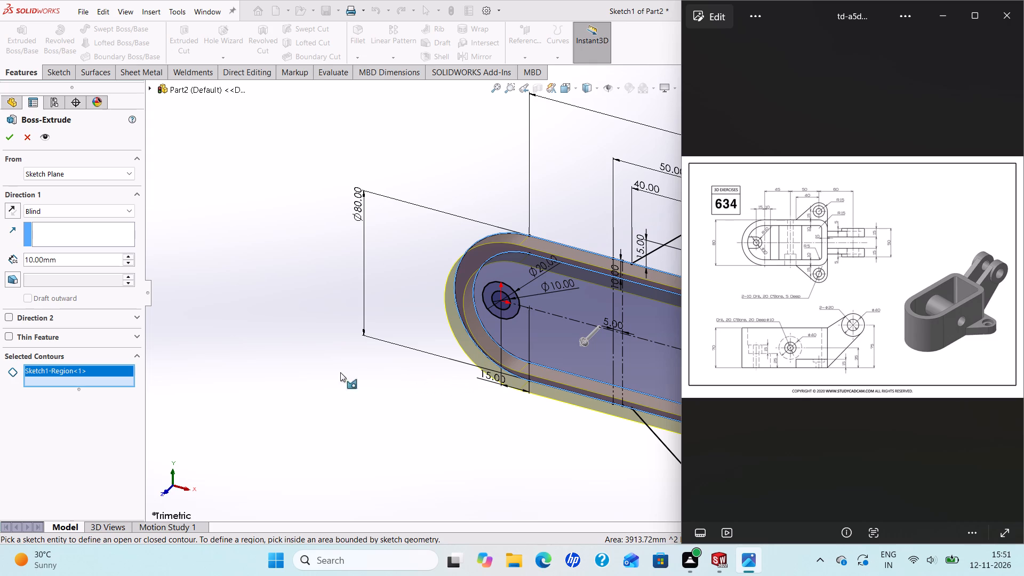
click(318, 382)
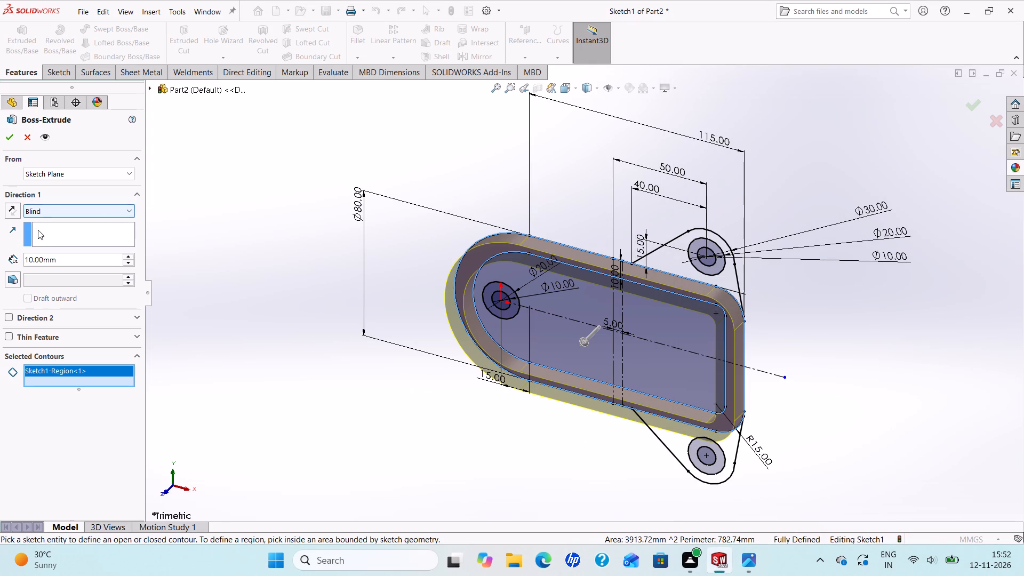
drag(68, 259, 0, 267)
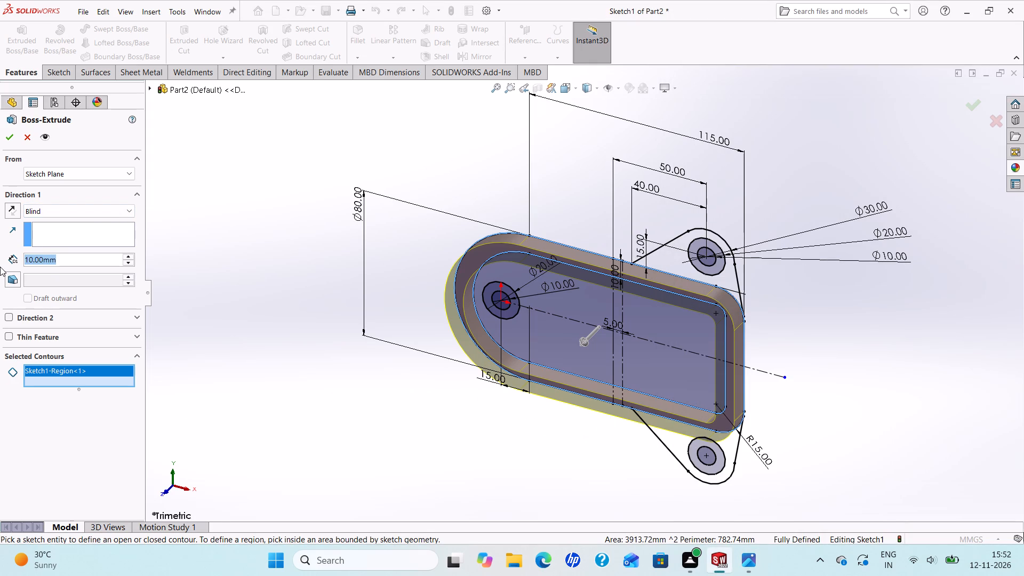
text(70)
key(Return)
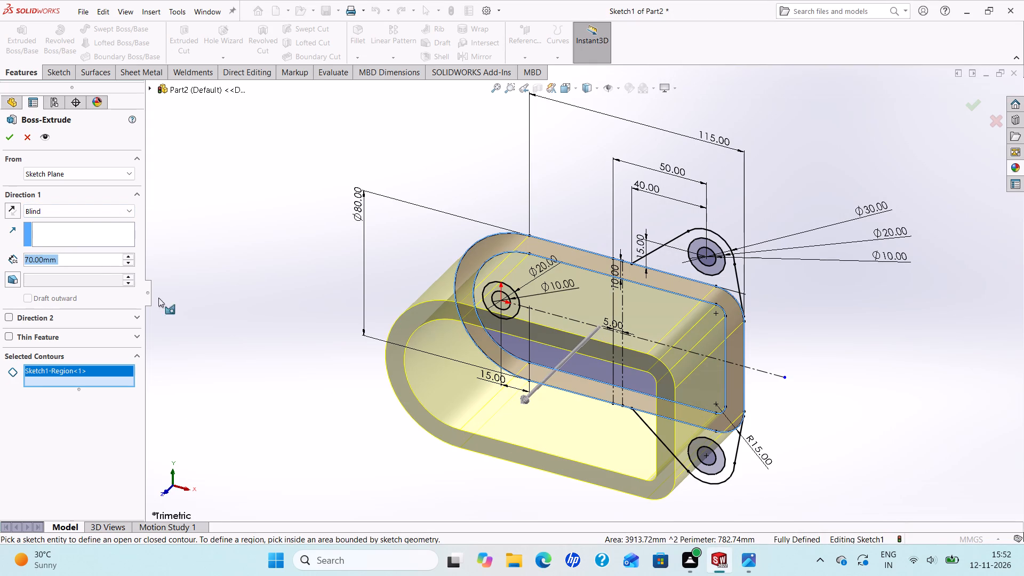
click(3, 138)
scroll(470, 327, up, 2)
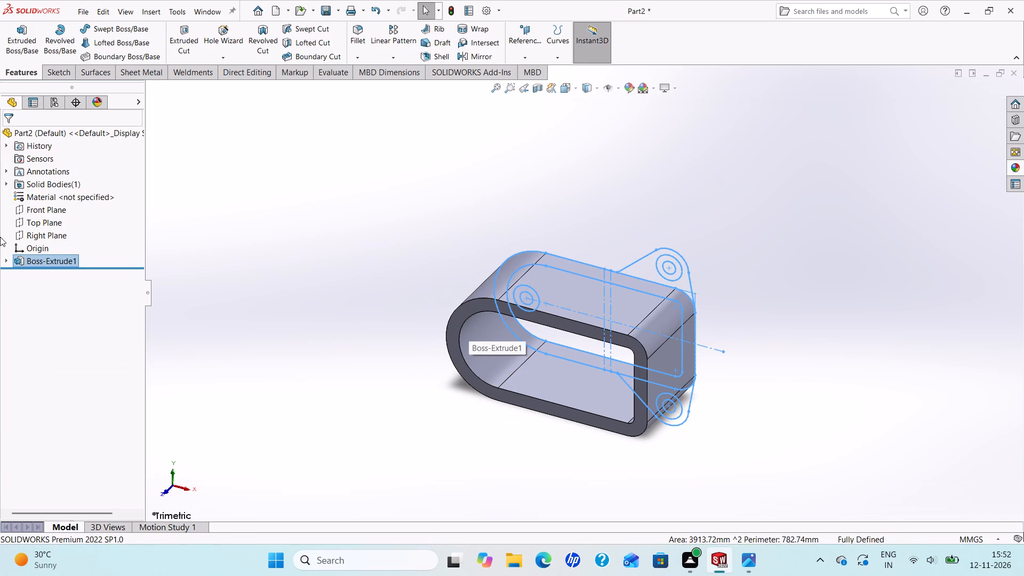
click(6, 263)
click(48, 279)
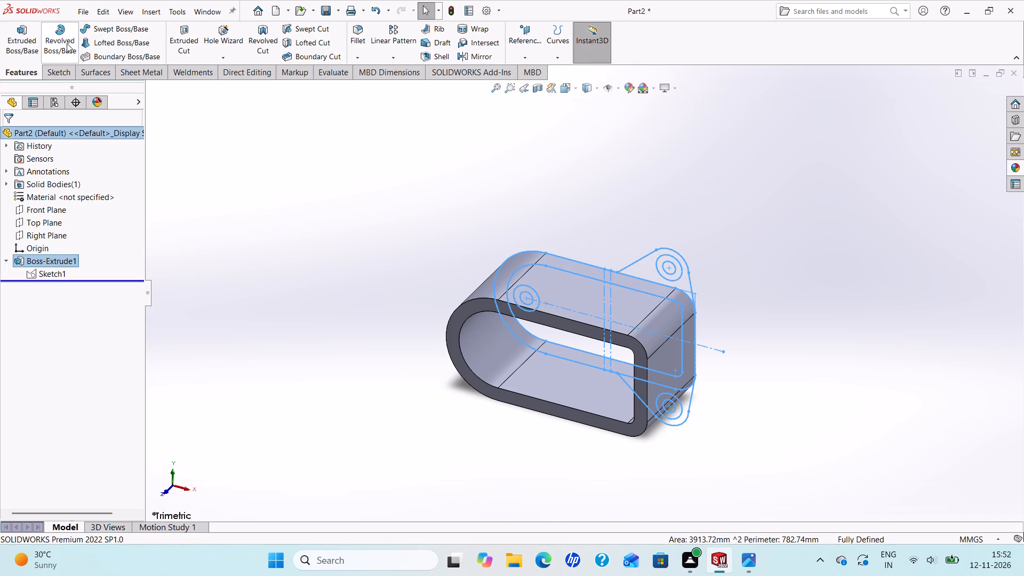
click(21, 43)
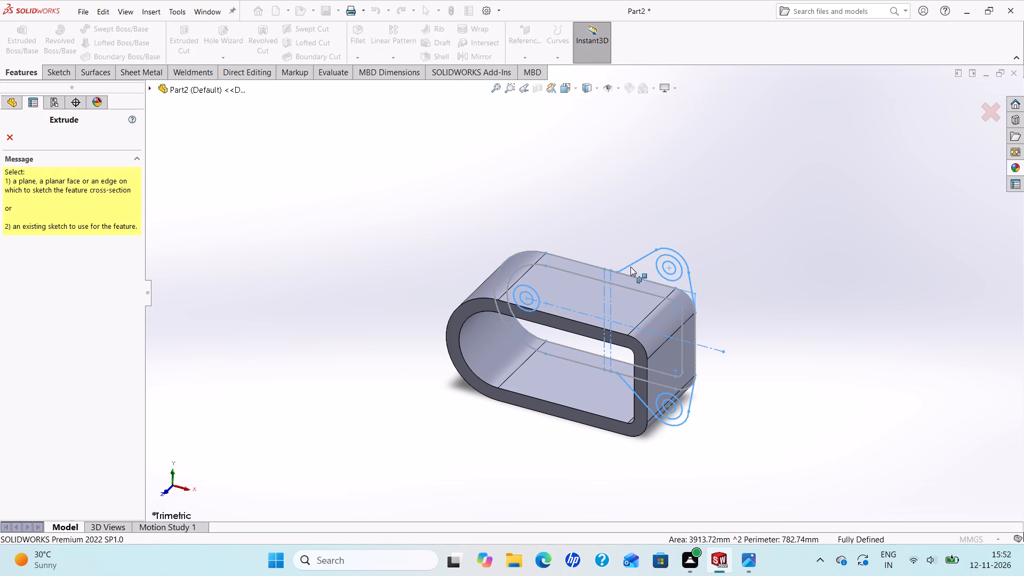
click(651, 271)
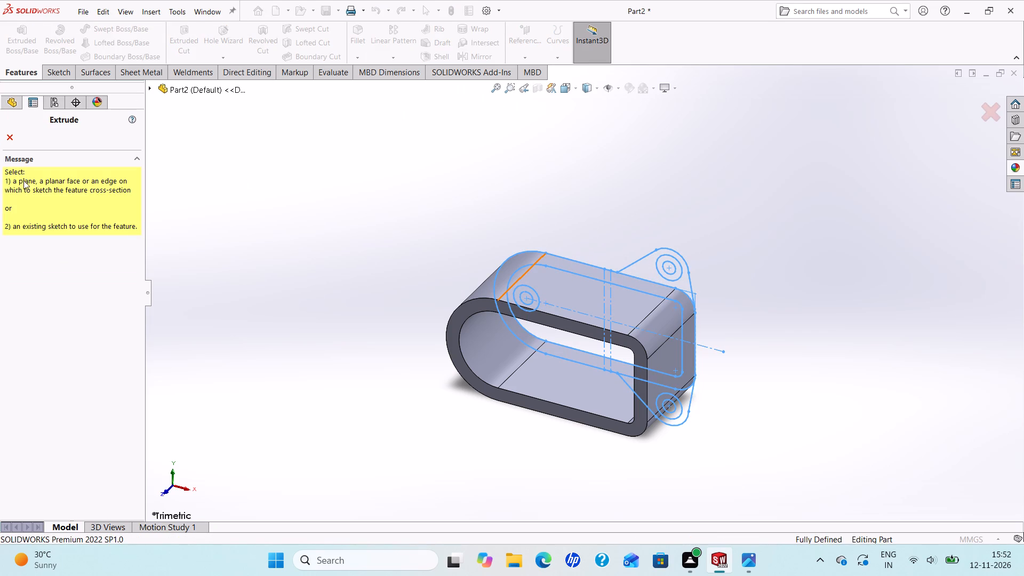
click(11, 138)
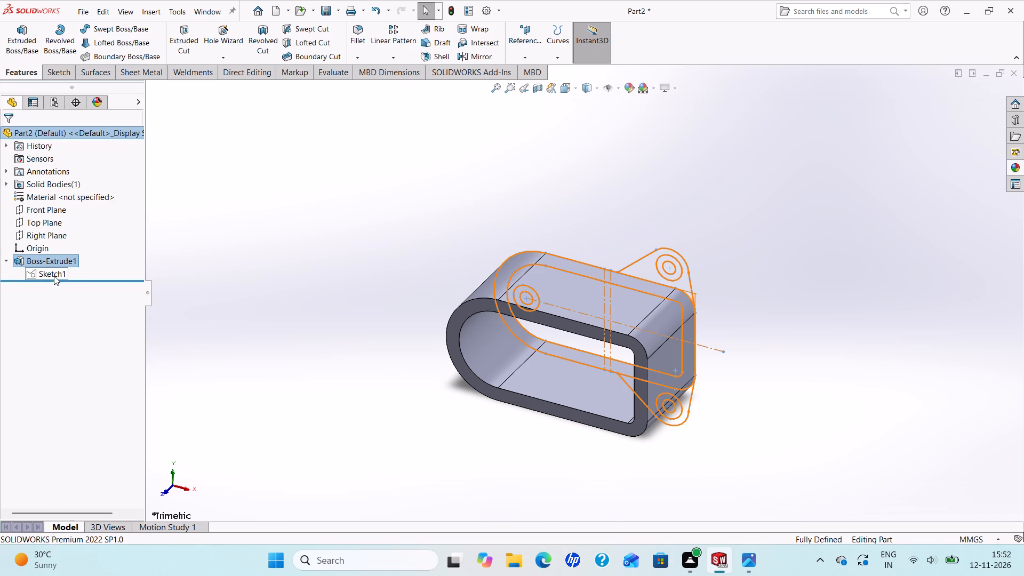
Start a boss extrusion from Sketch1, selecting the 10 mm and 20 mm circle contours and surrounding web region of both ears.
click(54, 276)
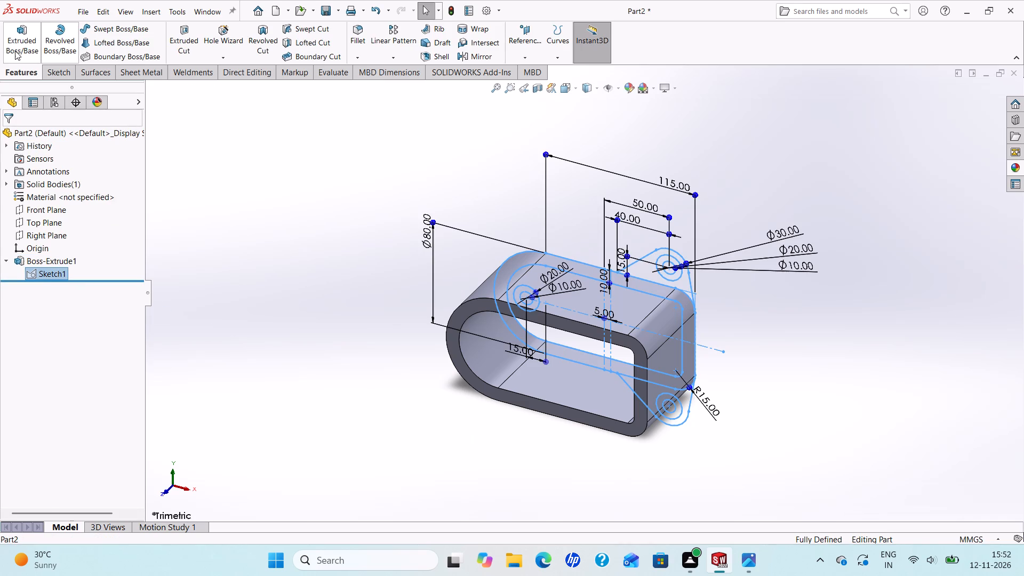
click(15, 51)
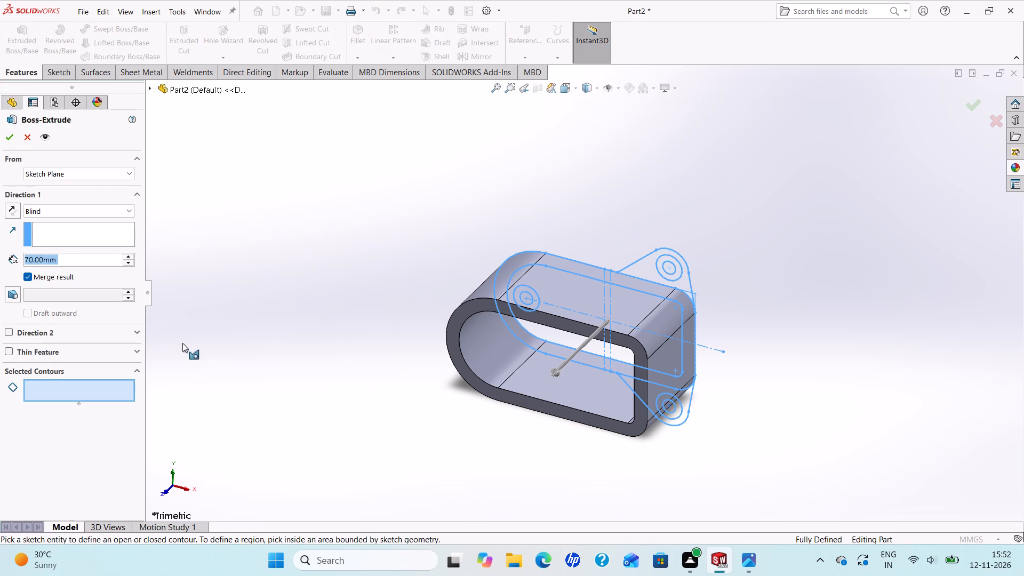
click(56, 391)
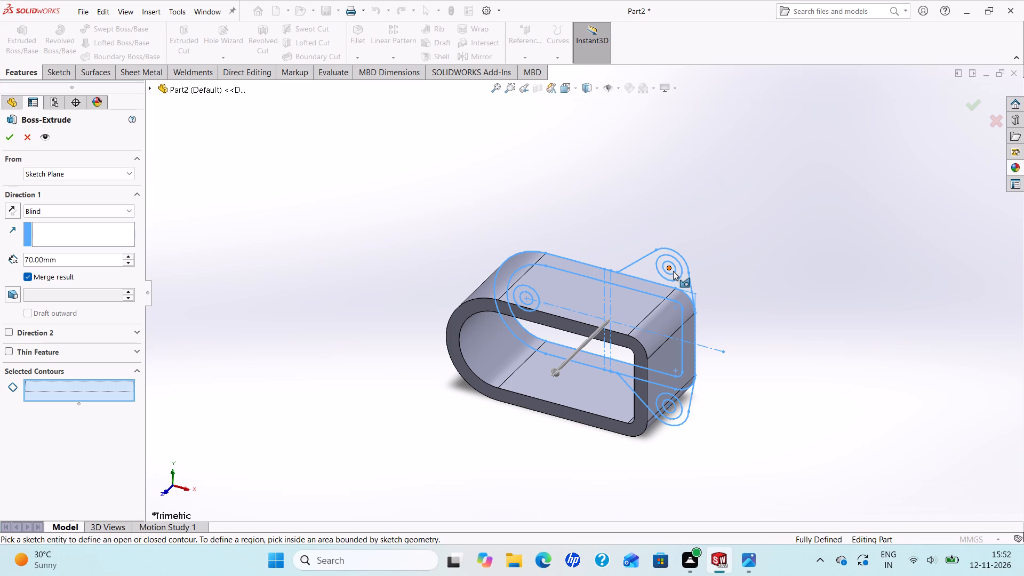
click(674, 270)
click(680, 271)
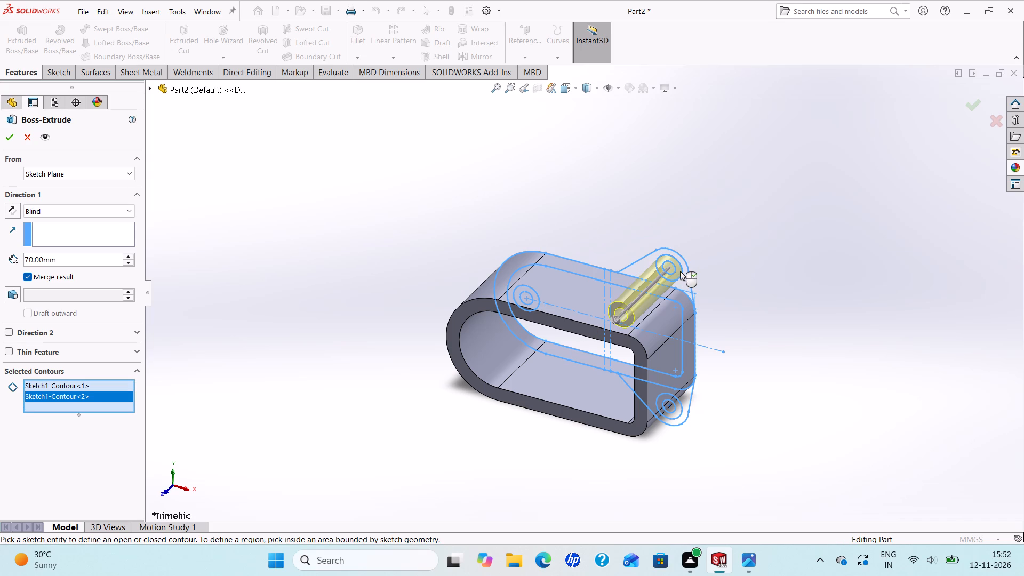
click(686, 283)
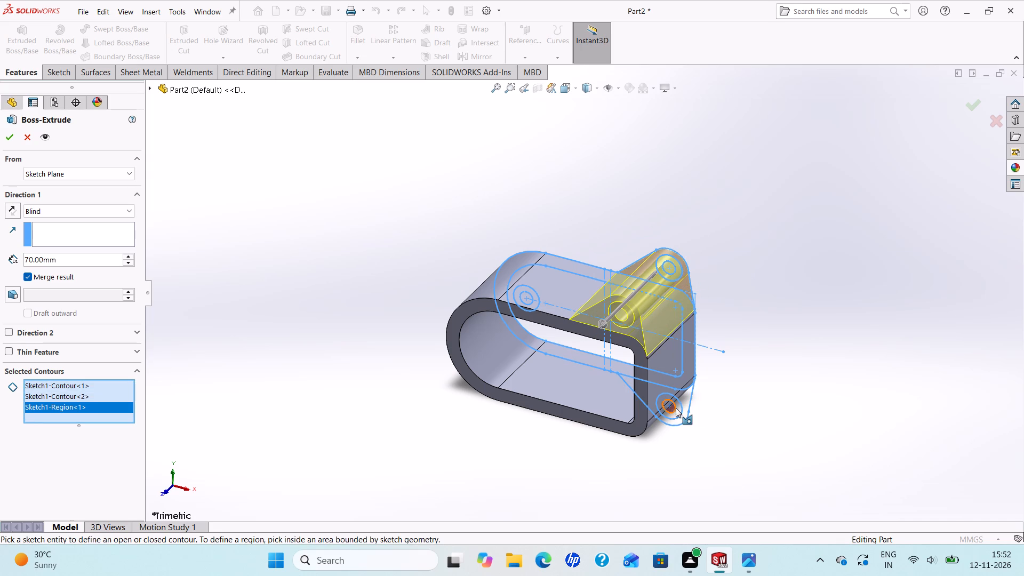
scroll(676, 408, down, 4)
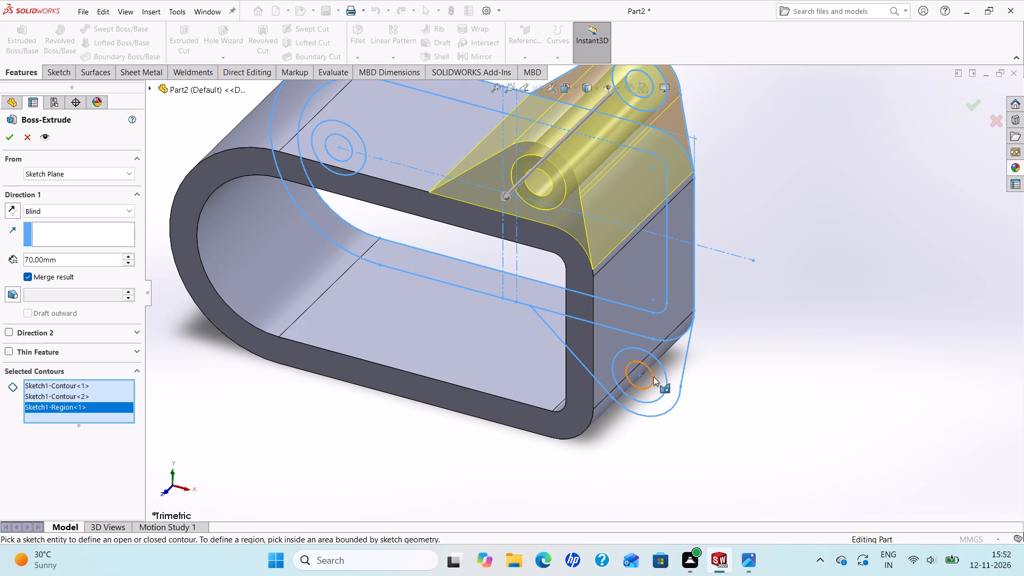
click(653, 377)
click(667, 381)
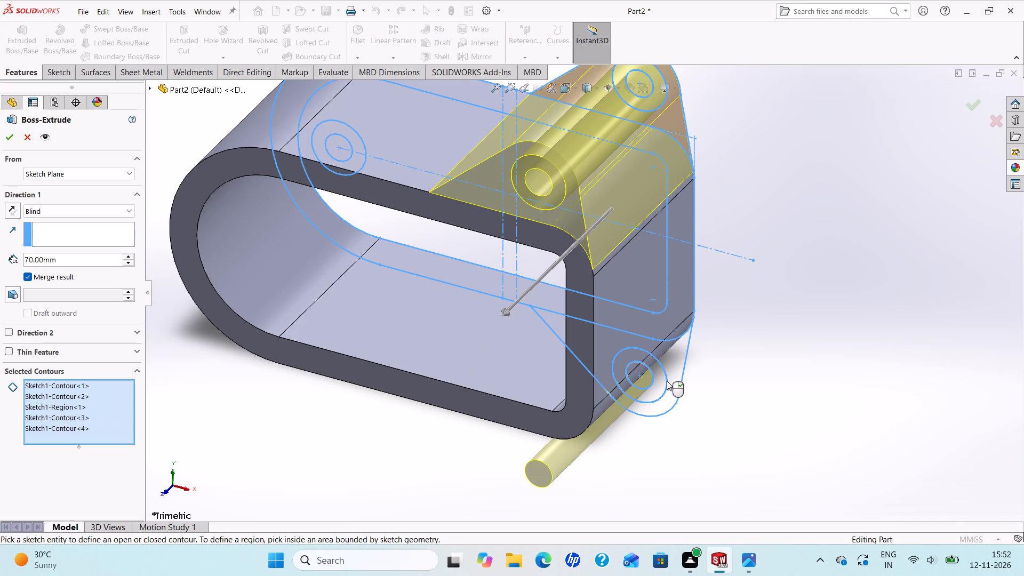
click(681, 355)
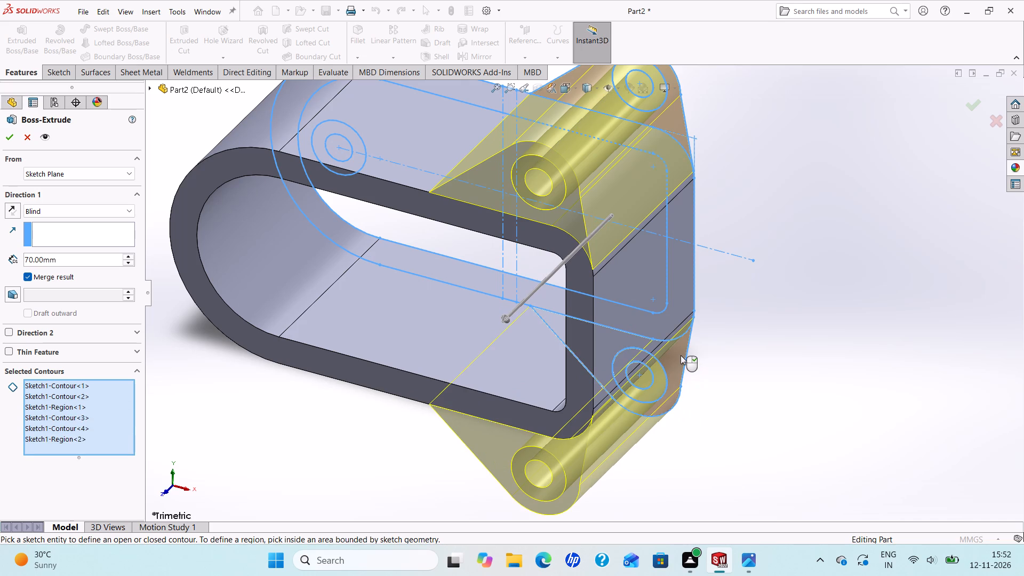
Set the blind depth of the ear extrusion to 15 mm.
middle_drag(487, 377, 494, 259)
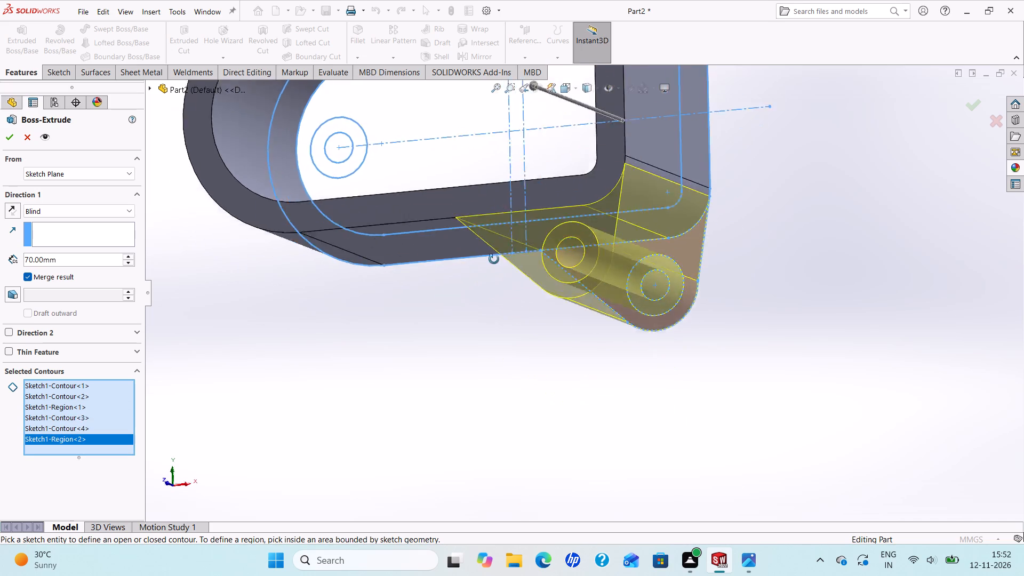
middle_drag(494, 259, 529, 244)
scroll(529, 244, up, 4)
scroll(549, 187, up, 1)
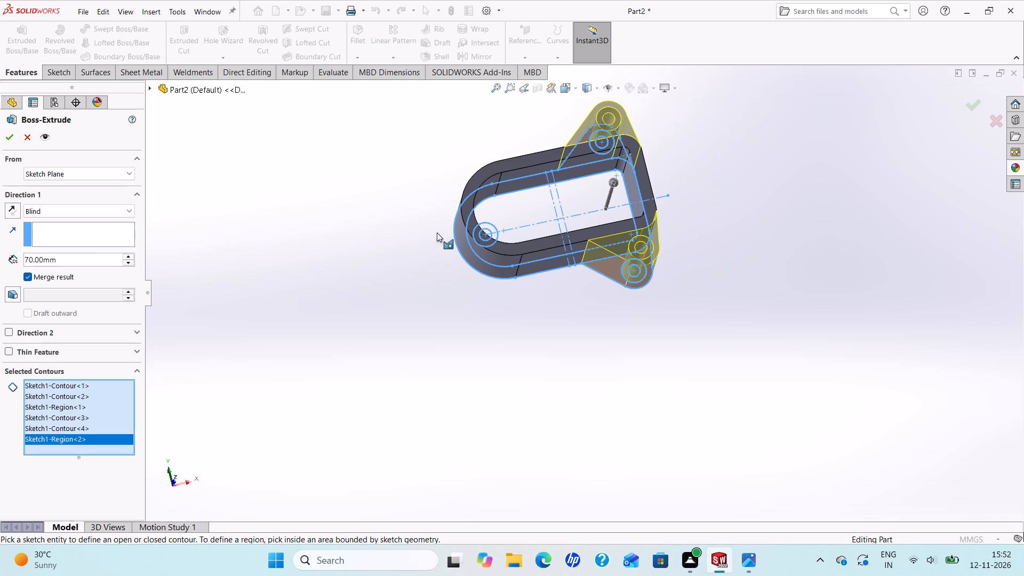
drag(64, 260, 0, 260)
drag(0, 260, 0, 266)
text(15)
key(Return)
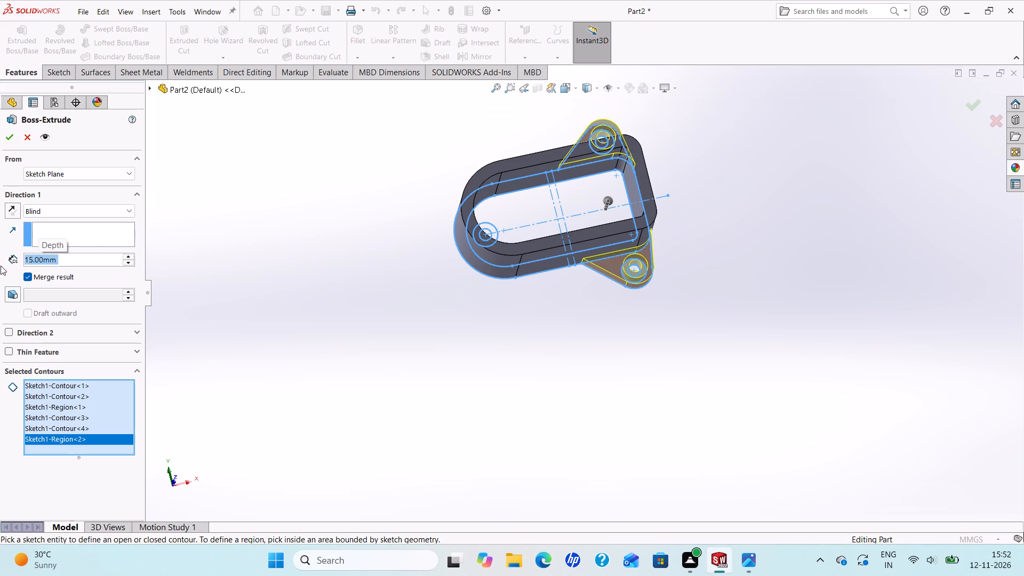
Add the areas inside both ears' 10 mm circles to the selected contours and complete the extrusion.
middle_drag(625, 201, 607, 236)
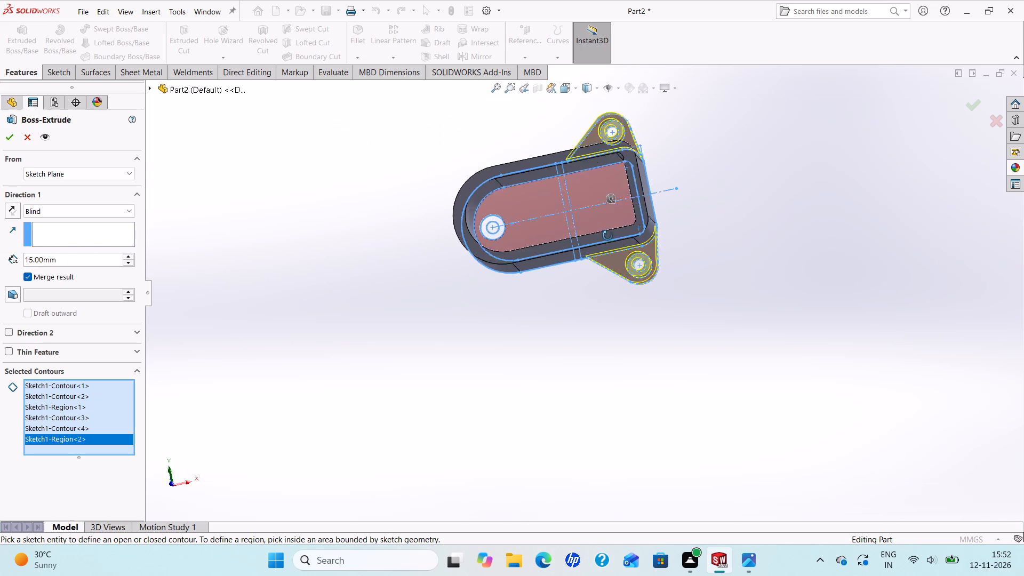
middle_drag(607, 236, 630, 172)
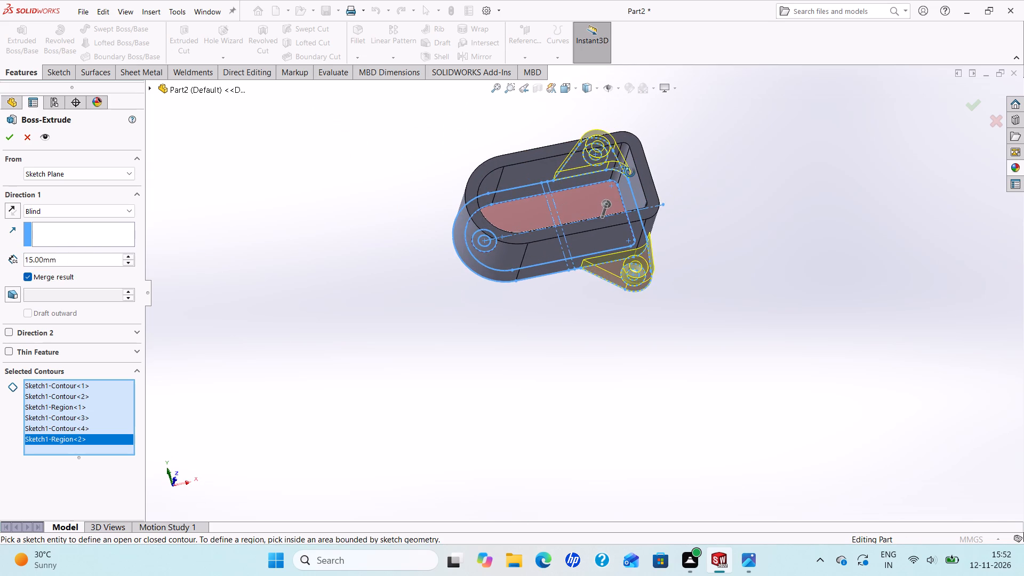
middle_drag(630, 172, 611, 254)
scroll(614, 250, up, 3)
scroll(635, 186, down, 3)
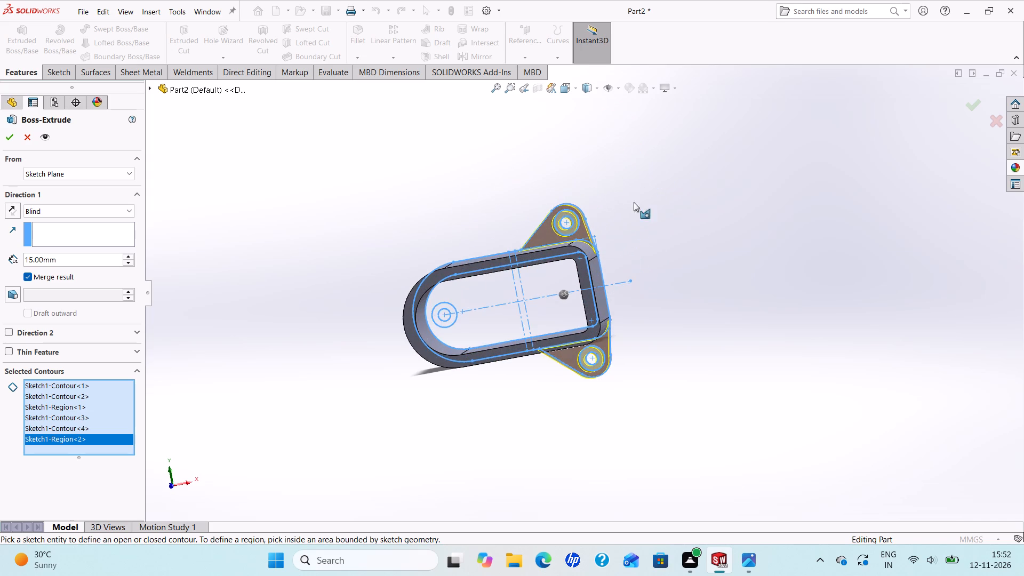
scroll(585, 367, down, 4)
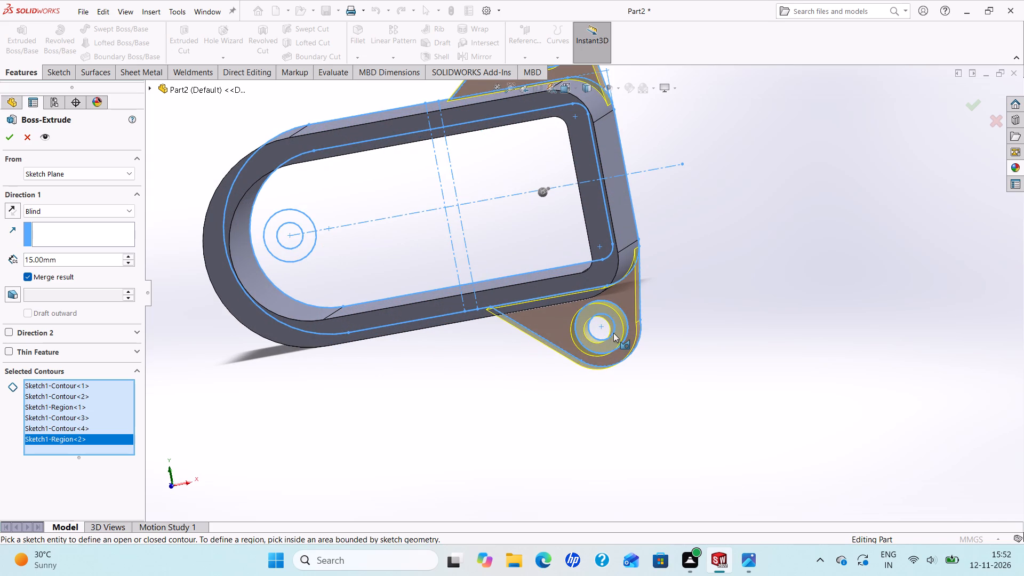
click(609, 330)
scroll(515, 113, up, 3)
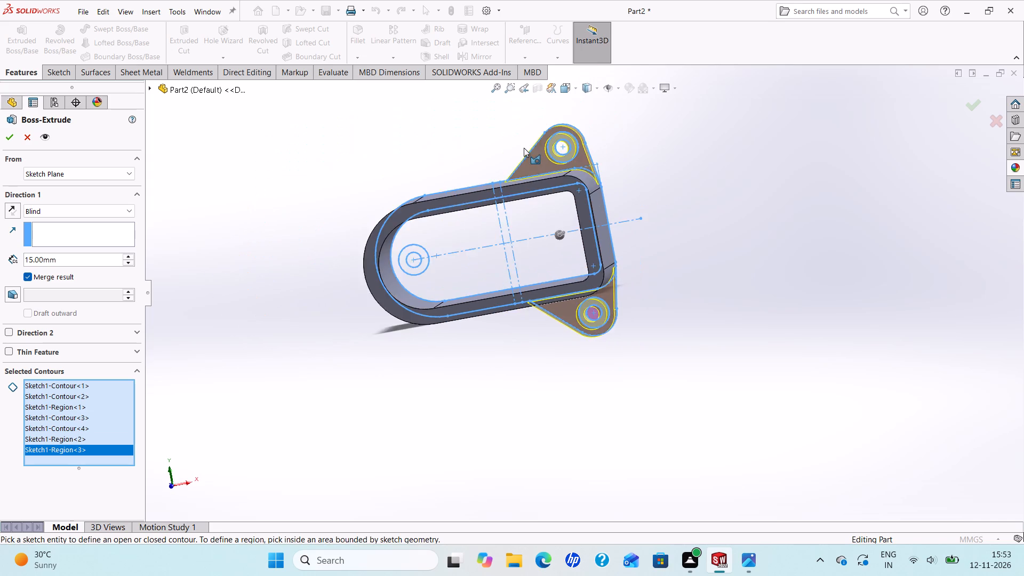
scroll(540, 137, down, 4)
click(582, 203)
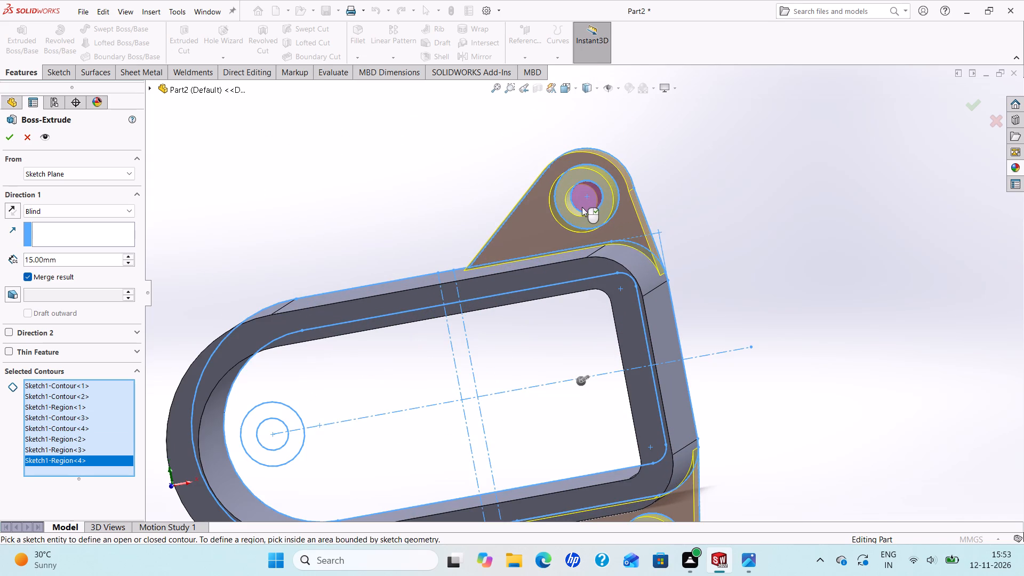
scroll(579, 209, up, 4)
click(8, 134)
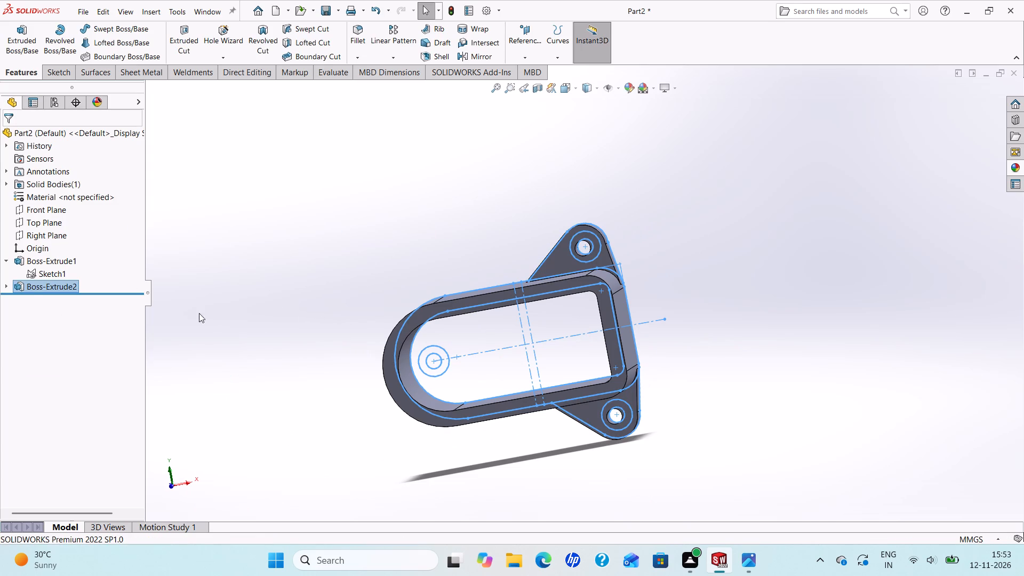
key(Escape)
Reopen the ear extrusion for editing and clear all of its selected contours.
middle_drag(337, 388, 338, 386)
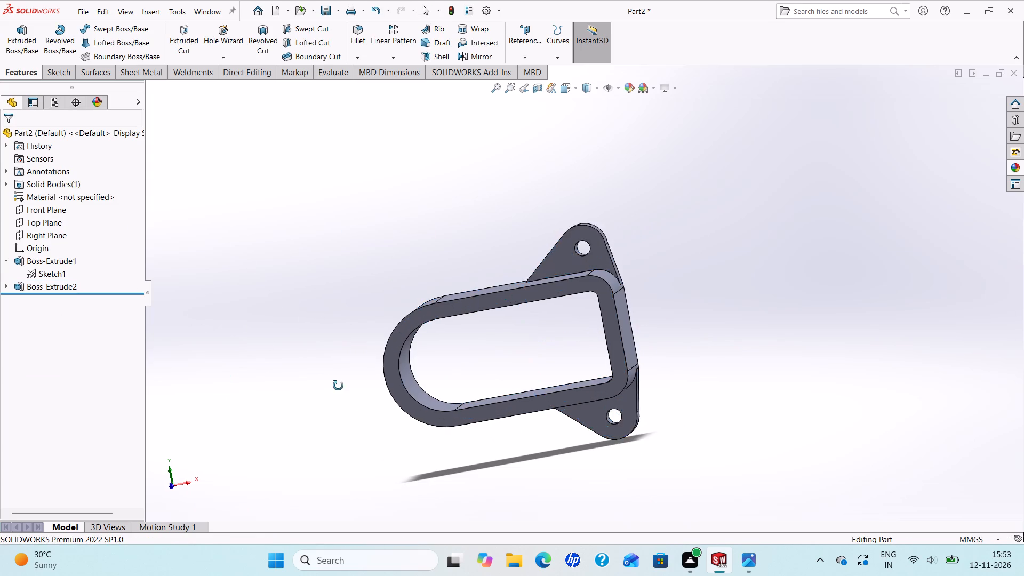
middle_drag(338, 386, 343, 287)
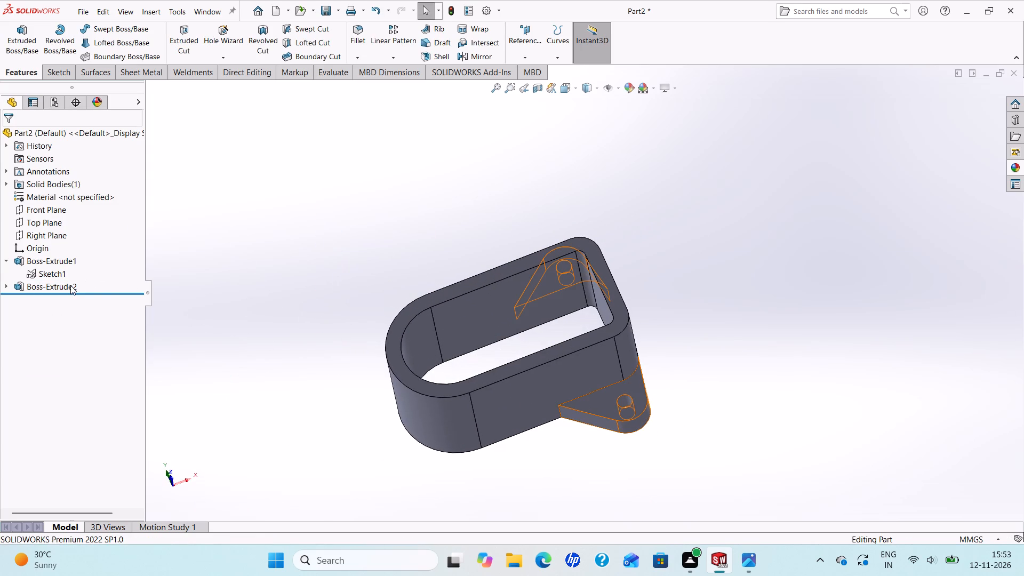
right_click(70, 285)
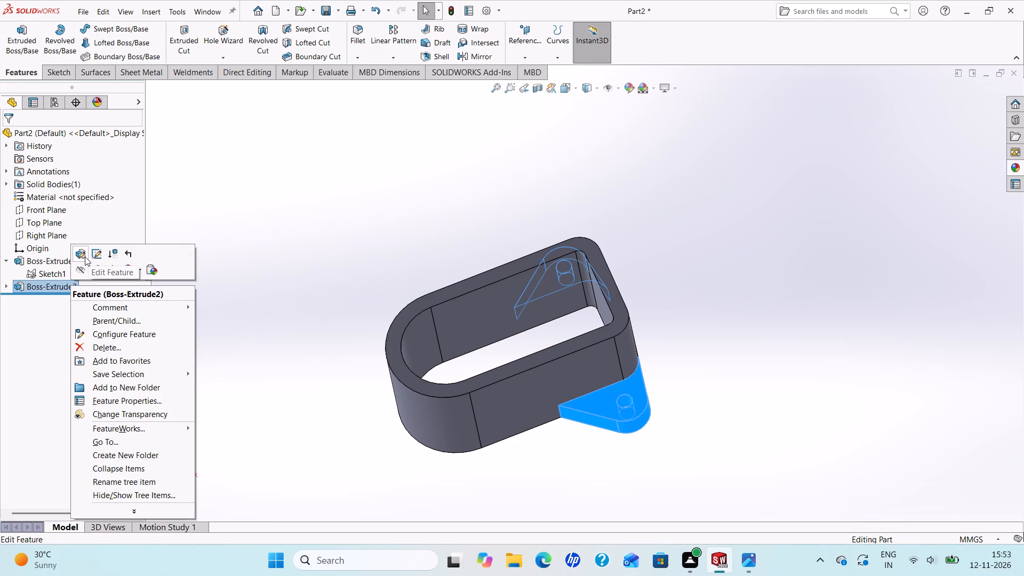
click(84, 255)
scroll(459, 407, up, 3)
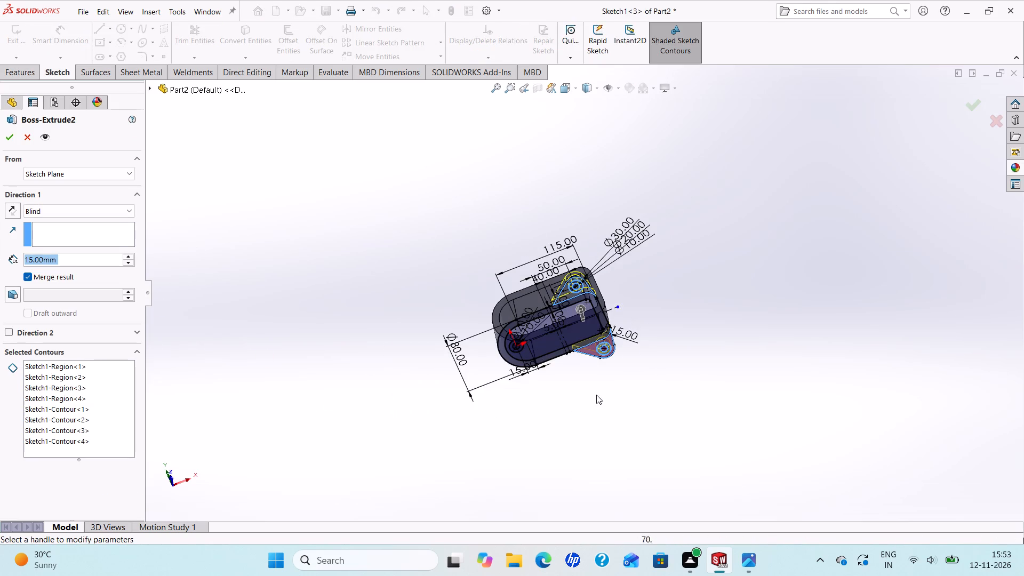
scroll(596, 395, down, 3)
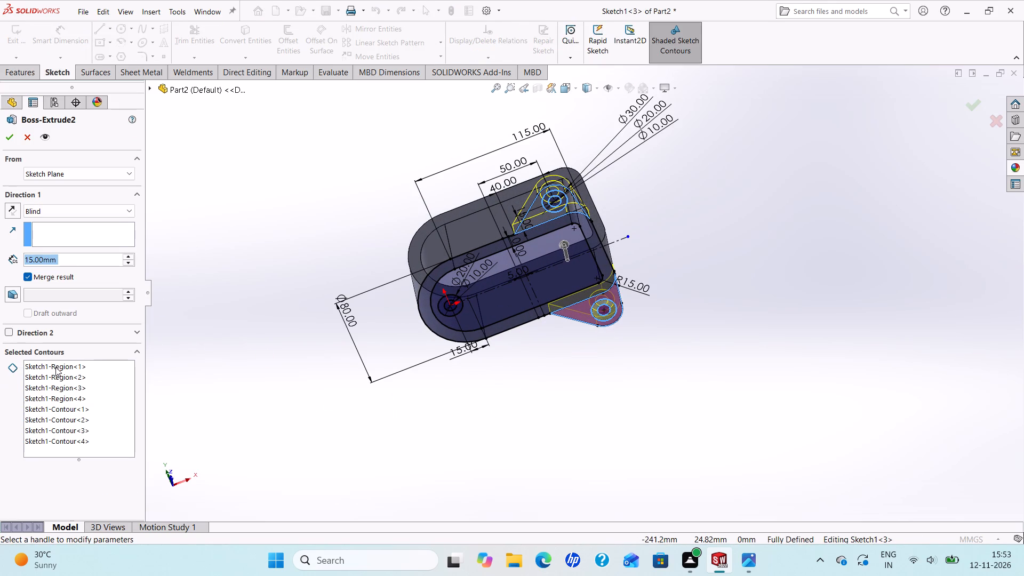
right_click(55, 367)
click(82, 388)
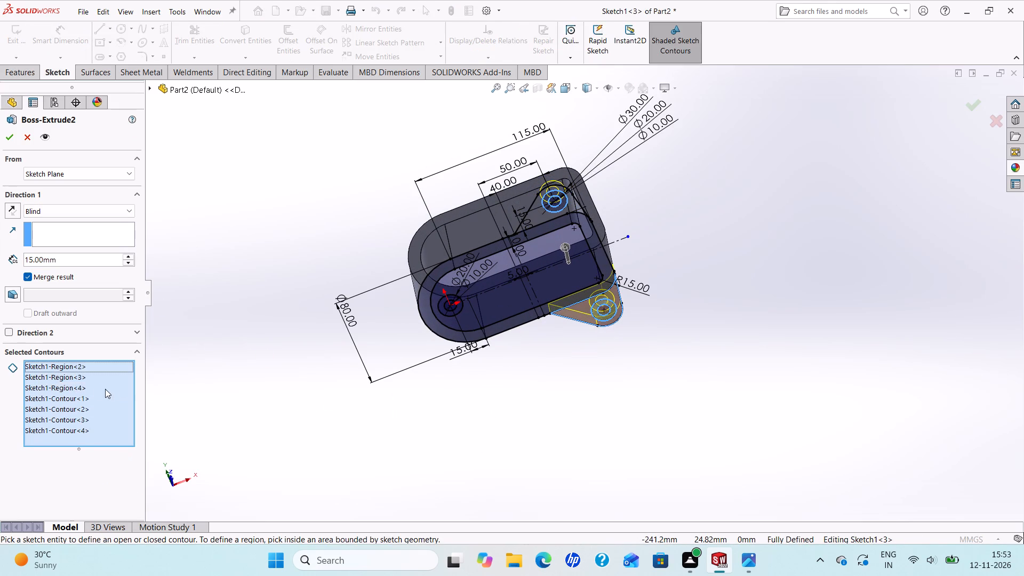
scroll(477, 227, down, 3)
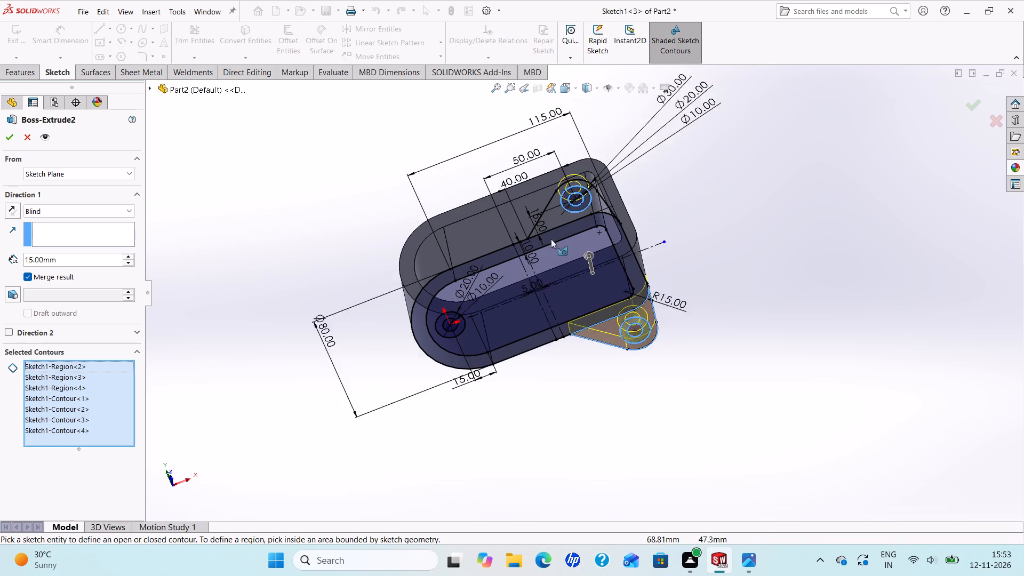
scroll(551, 239, down, 1)
right_click(70, 392)
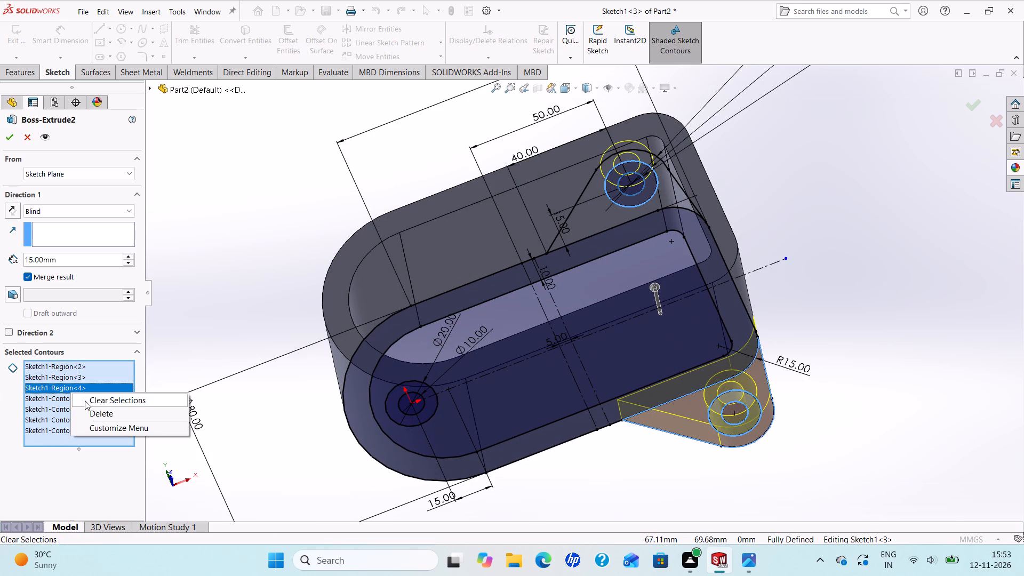
click(104, 403)
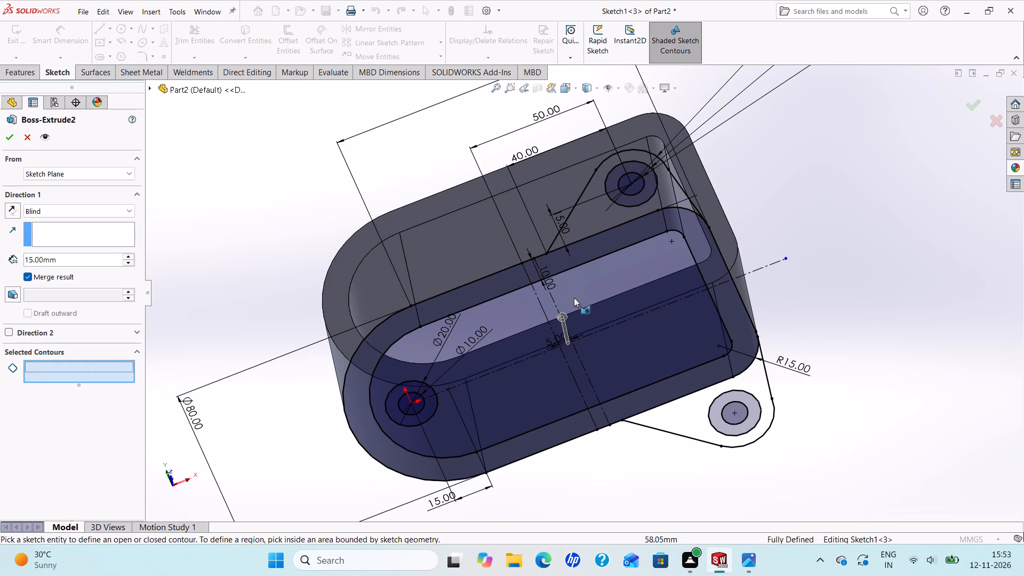
Select the 10 mm circle, 20 mm circle and surrounding web regions of the dimensioned ear as extrusion contours.
scroll(636, 297, up, 3)
scroll(580, 218, down, 4)
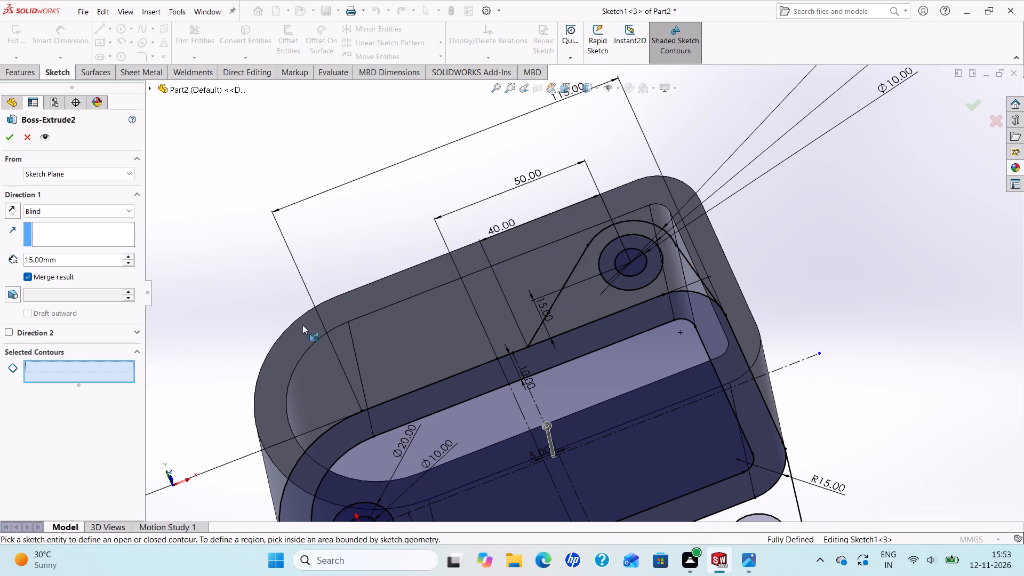
click(73, 365)
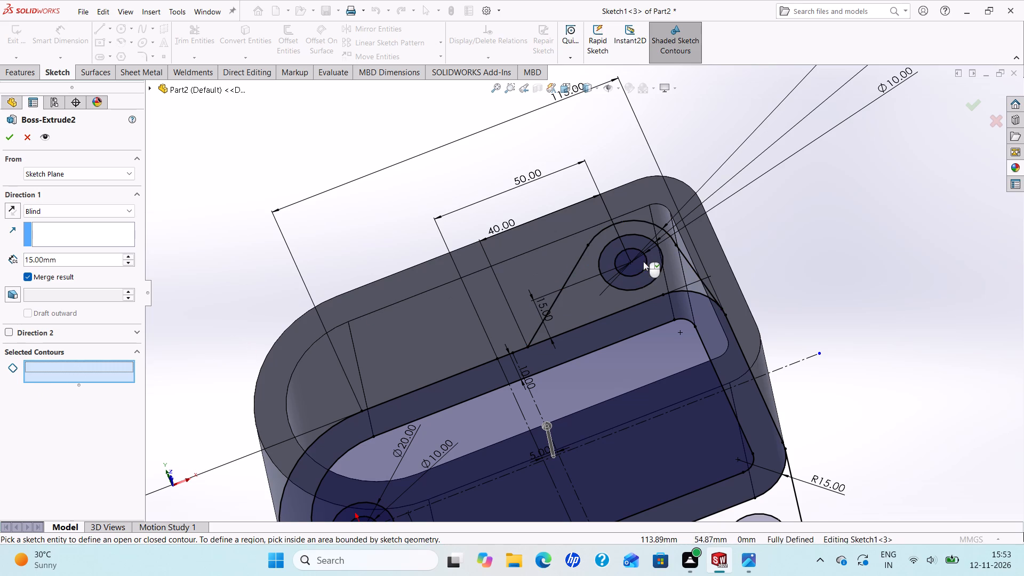
click(643, 261)
click(650, 276)
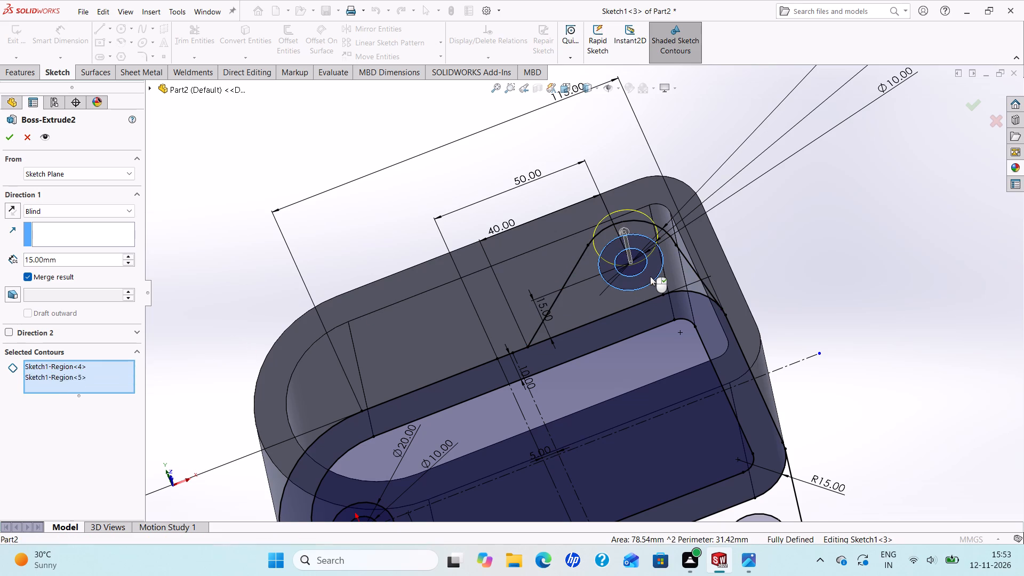
click(683, 278)
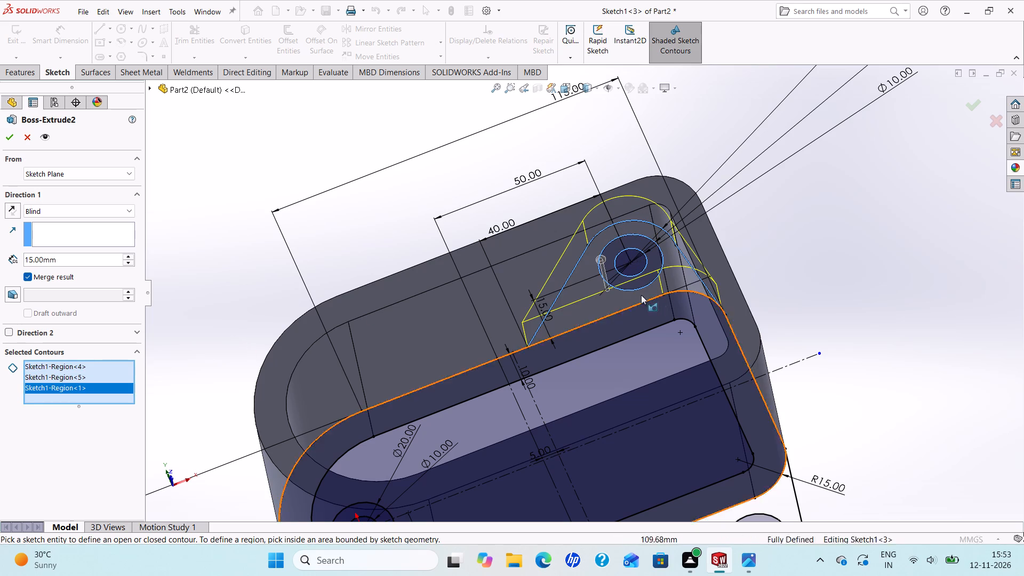
Add the opposite ear's 10 mm circle, 20 mm circle and web regions to the contours and complete the 15 mm extrusion.
scroll(641, 295, up, 4)
scroll(650, 395, down, 3)
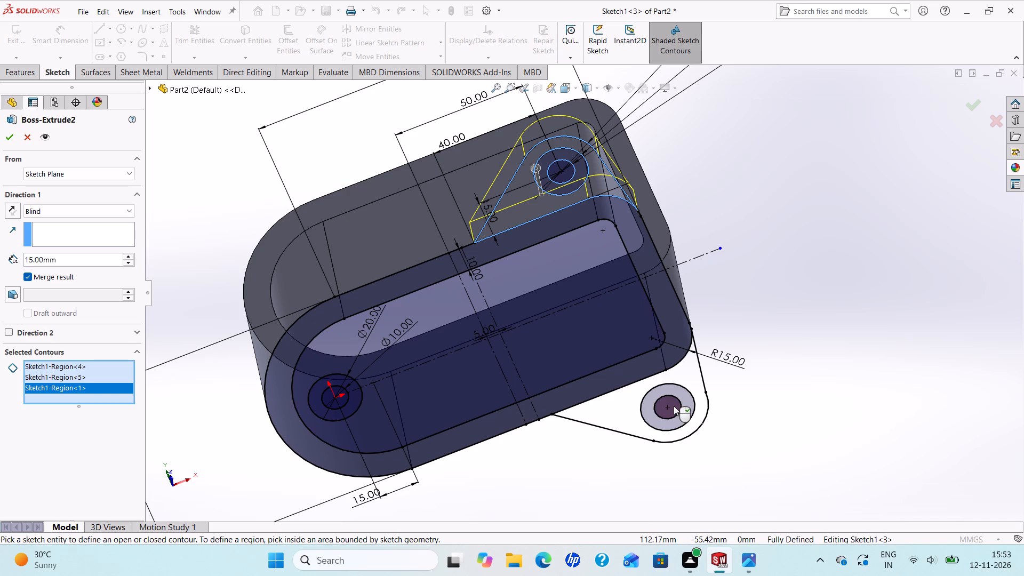
click(674, 406)
click(683, 415)
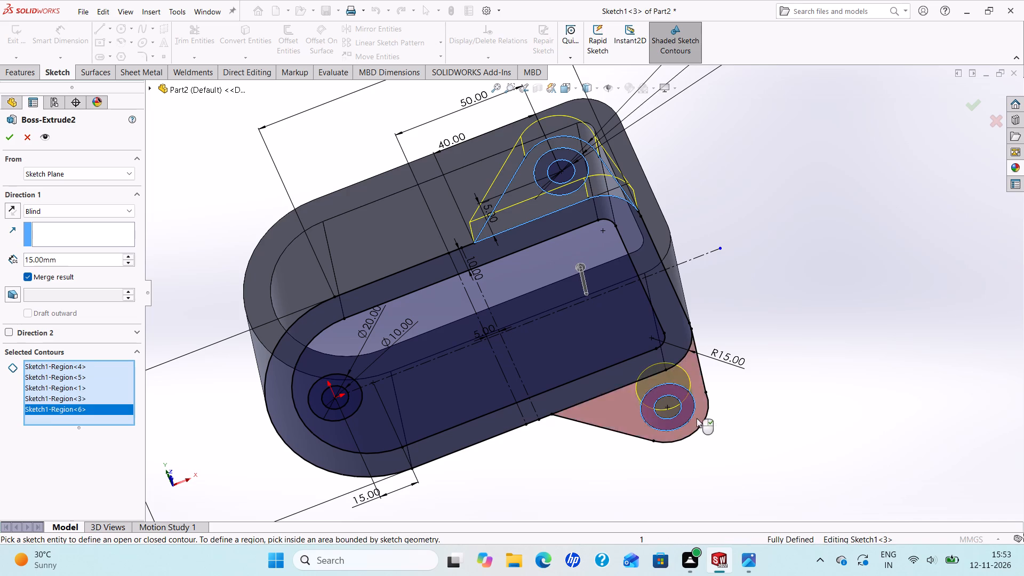
click(700, 412)
middle_drag(633, 414, 577, 358)
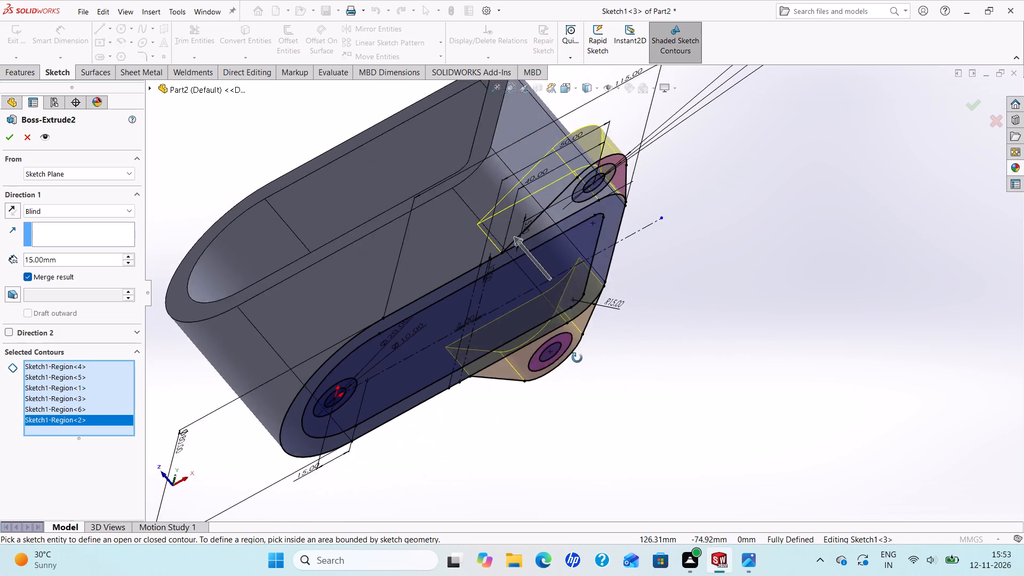
middle_drag(577, 358, 590, 346)
scroll(590, 346, up, 2)
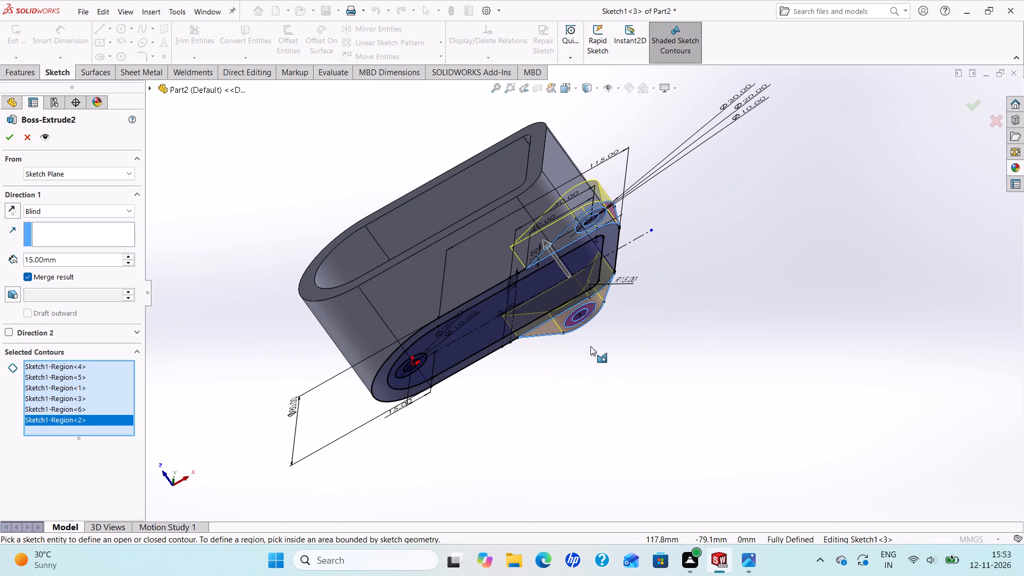
click(6, 135)
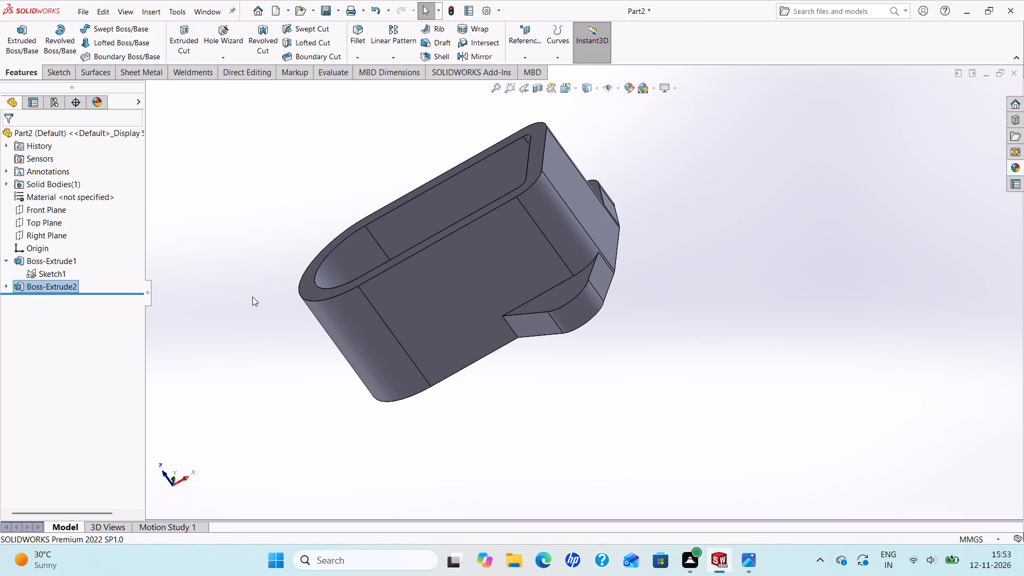
Examine the extruded ears, comparing them with reference drawing 634's ear hole and counterbore callouts, side view and isometric view.
middle_drag(254, 298, 313, 340)
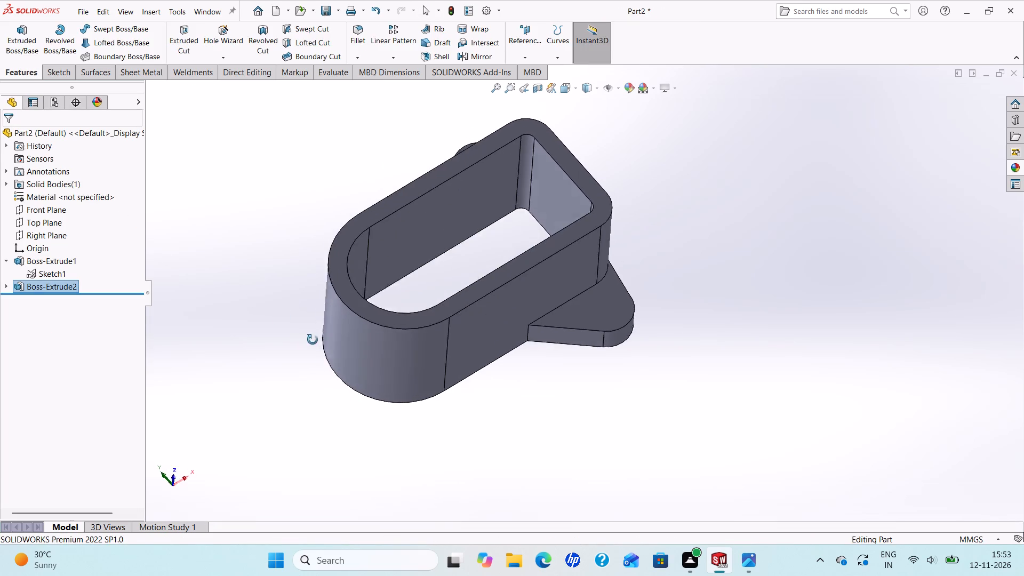
middle_drag(313, 340, 305, 324)
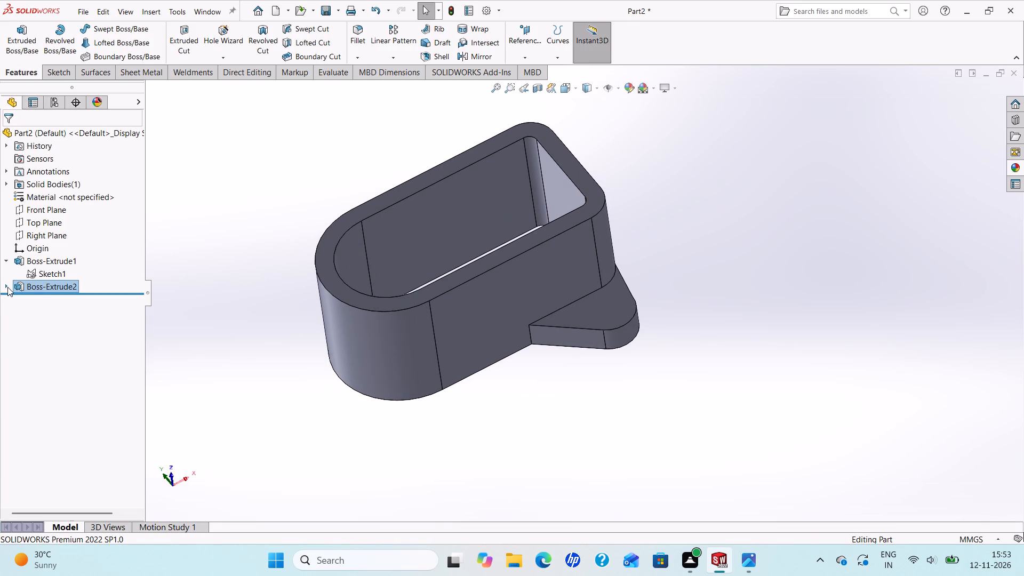
click(7, 287)
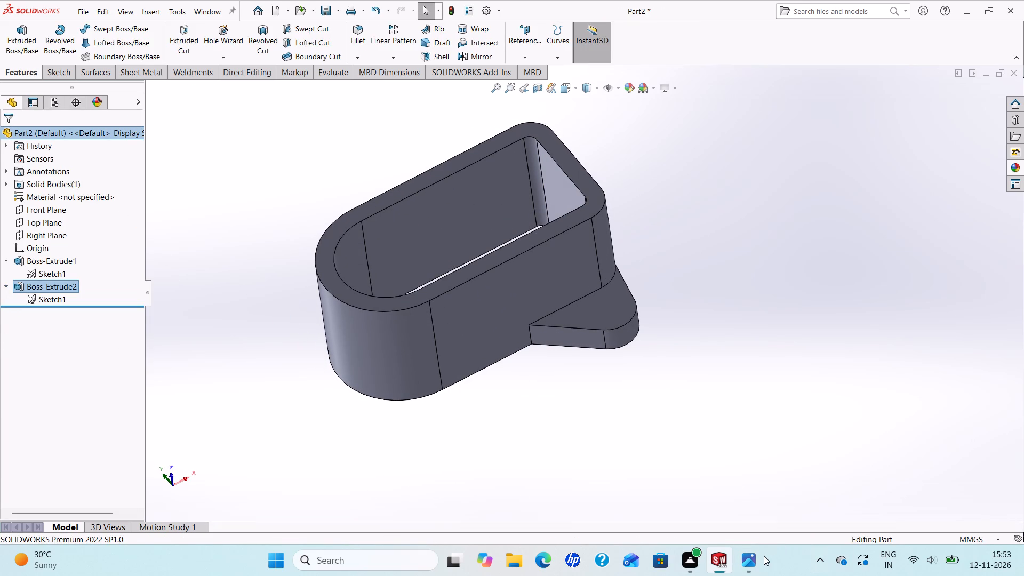
click(757, 559)
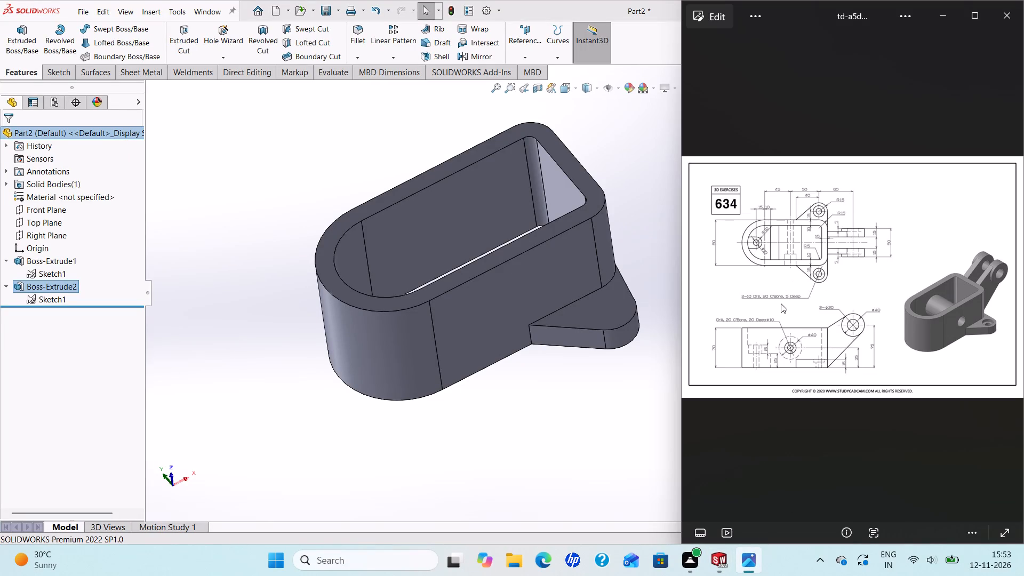
scroll(748, 302, up, 7)
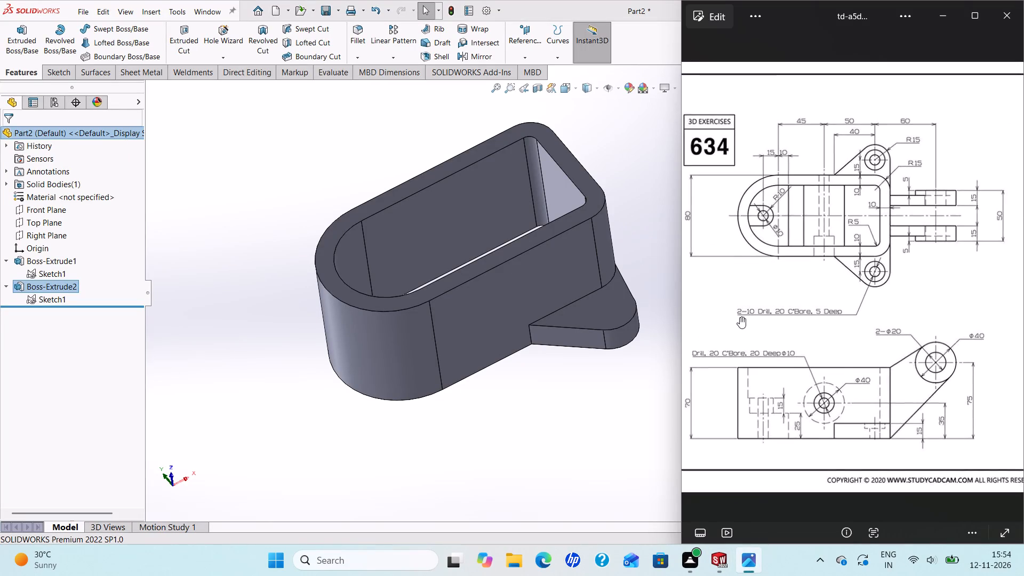
scroll(740, 317, up, 2)
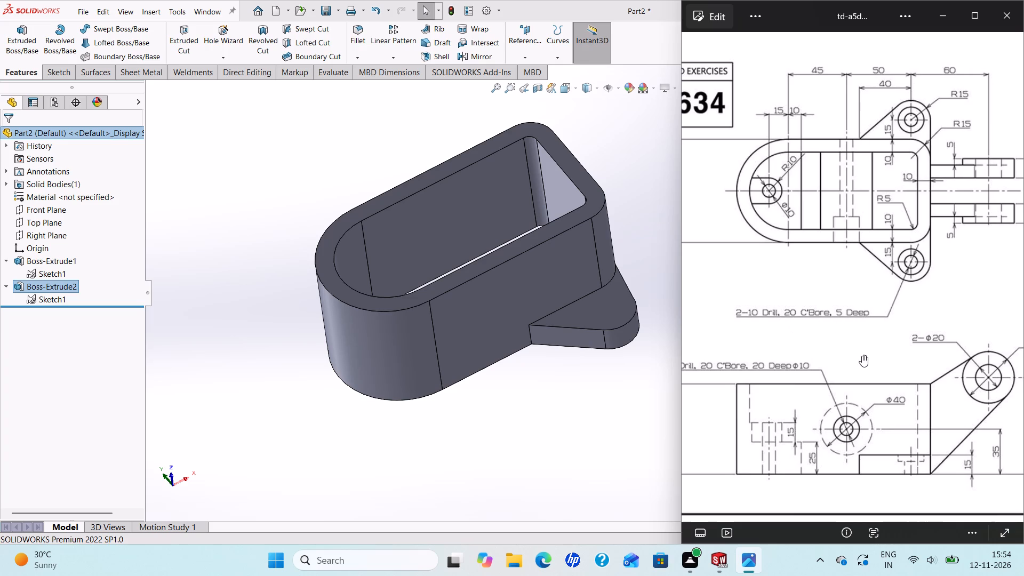
scroll(892, 388, up, 2)
scroll(891, 393, down, 4)
scroll(971, 378, down, 5)
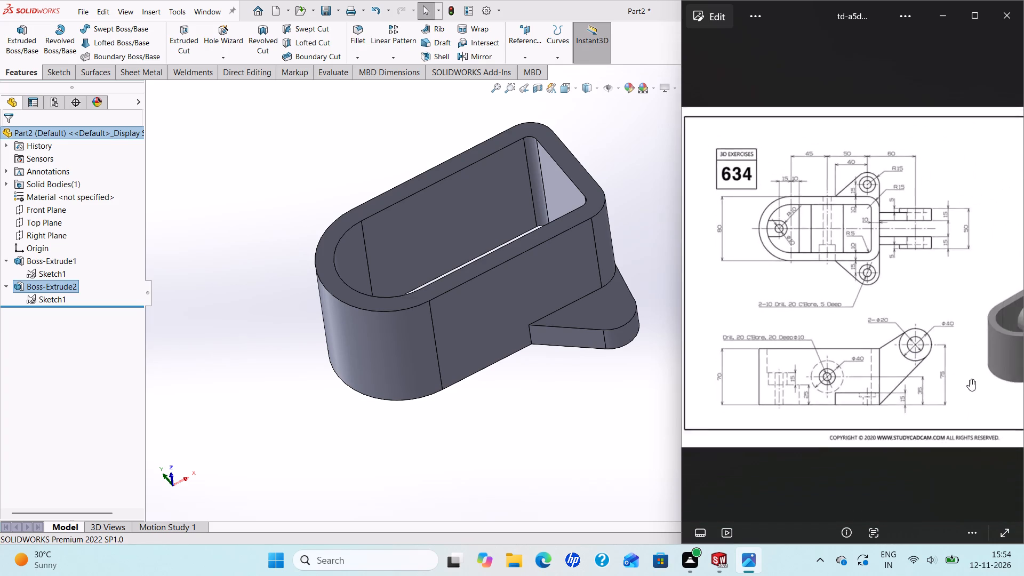
scroll(970, 379, up, 1)
scroll(1001, 376, down, 4)
scroll(983, 326, down, 5)
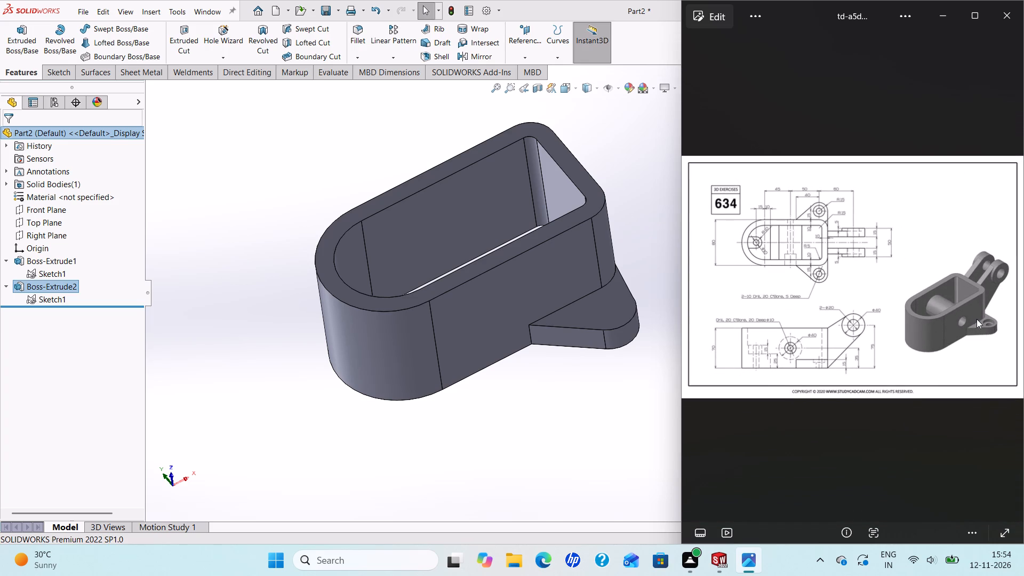
scroll(983, 326, up, 10)
scroll(976, 350, down, 4)
scroll(975, 350, up, 3)
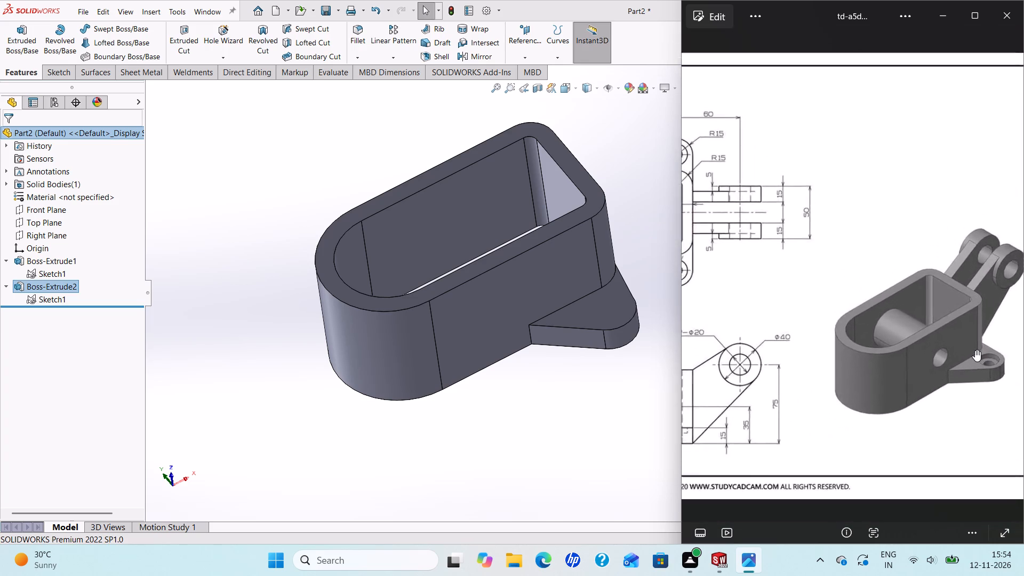
scroll(975, 350, up, 4)
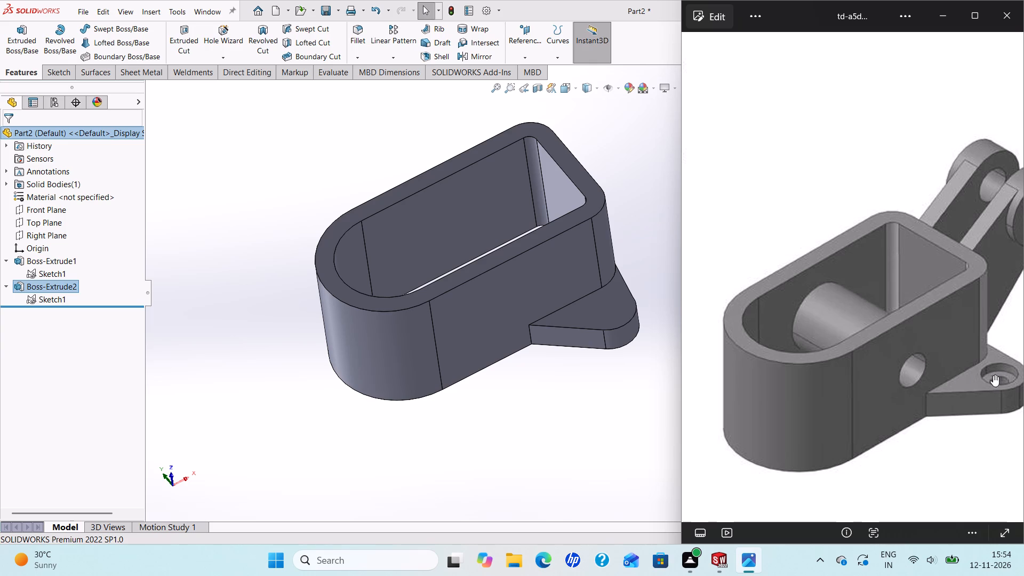
scroll(881, 406, up, 2)
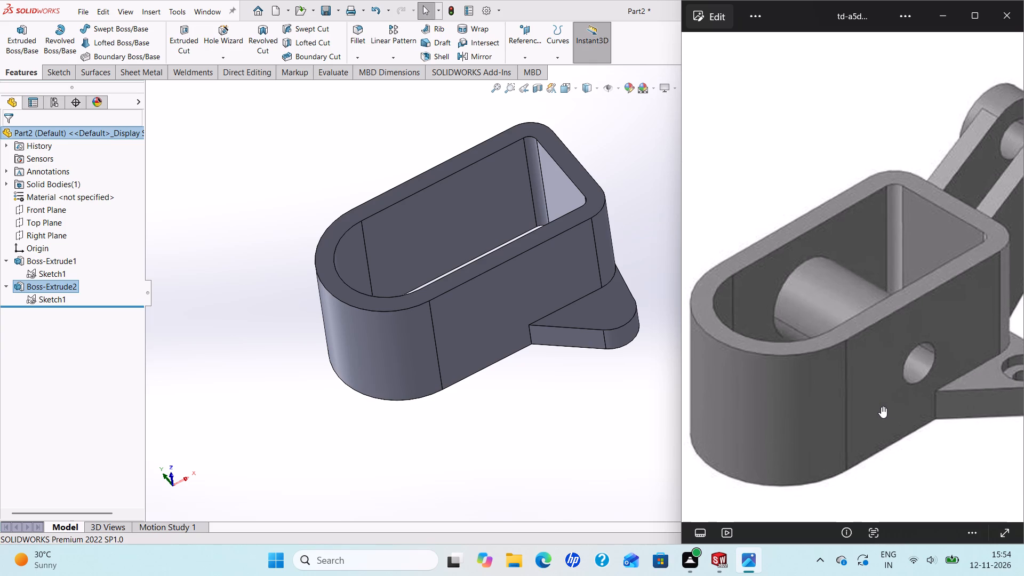
scroll(881, 406, down, 10)
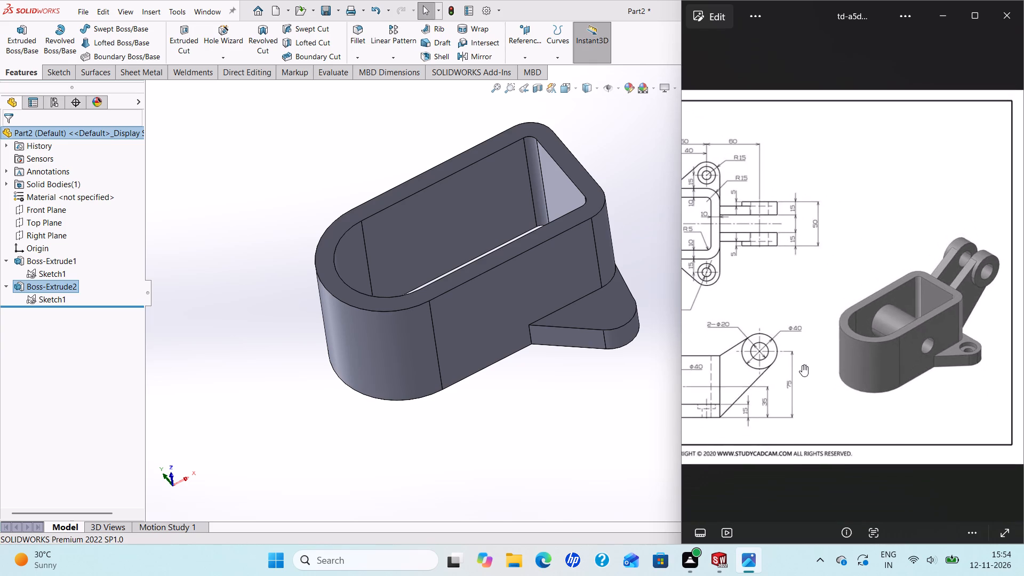
scroll(799, 356, down, 3)
scroll(862, 357, down, 1)
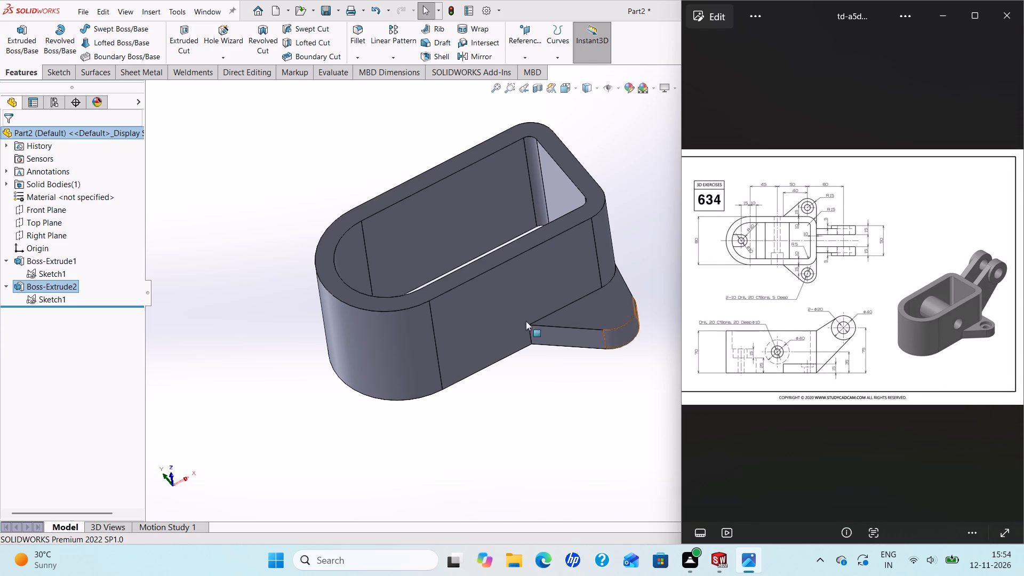
Cut the 10 mm and 20 mm circle regions of Sketch1 5 mm deep into the undimensioned ear, reversing the cut direction into the body.
click(40, 302)
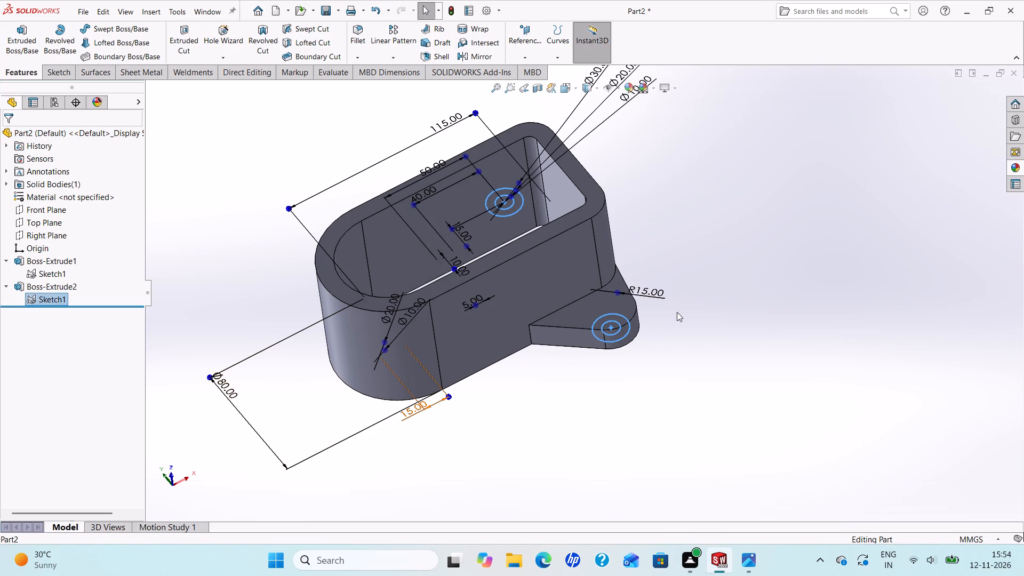
click(186, 40)
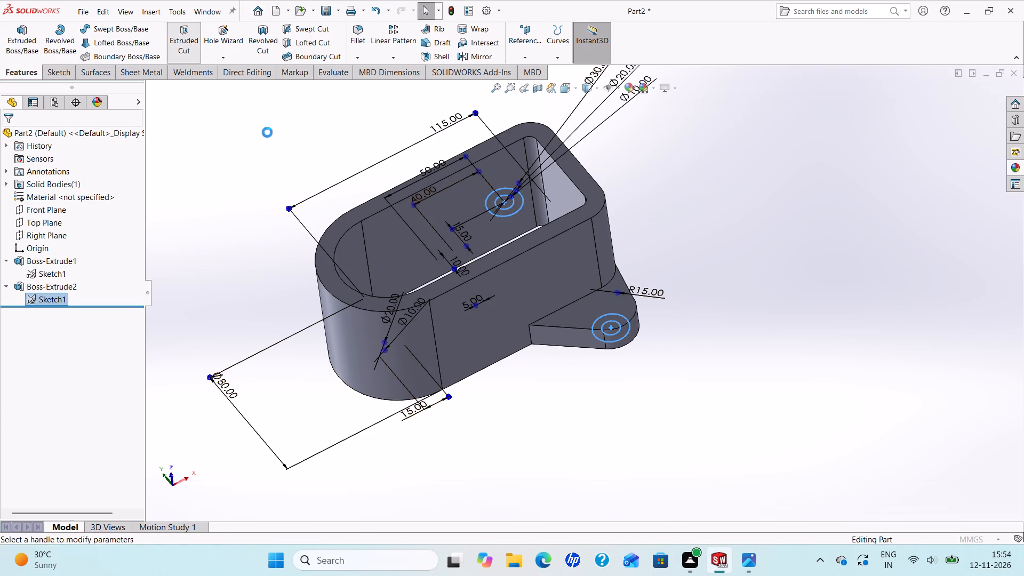
middle_drag(625, 343, 533, 267)
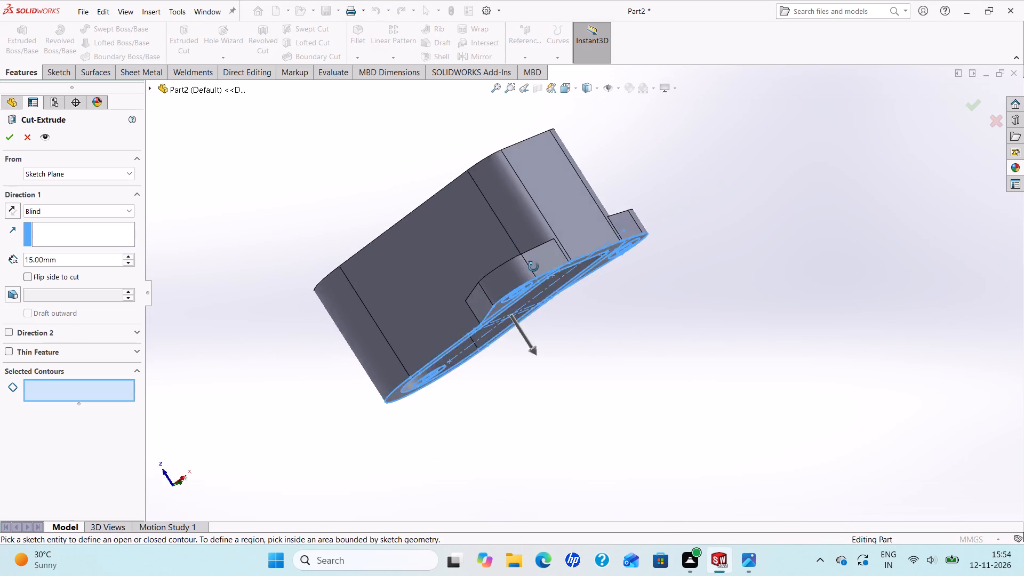
middle_drag(533, 267, 482, 223)
scroll(375, 252, down, 3)
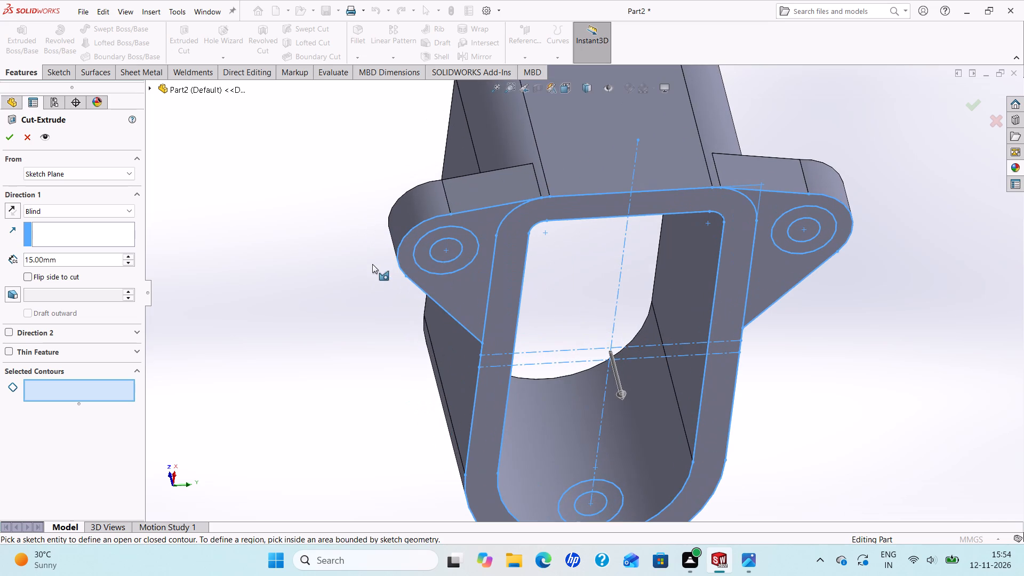
click(432, 254)
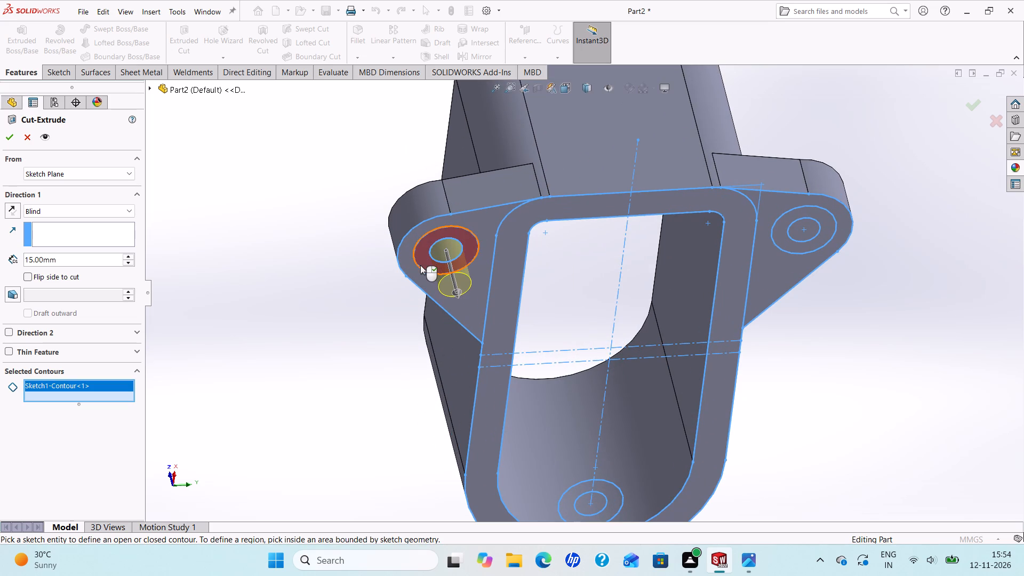
click(422, 262)
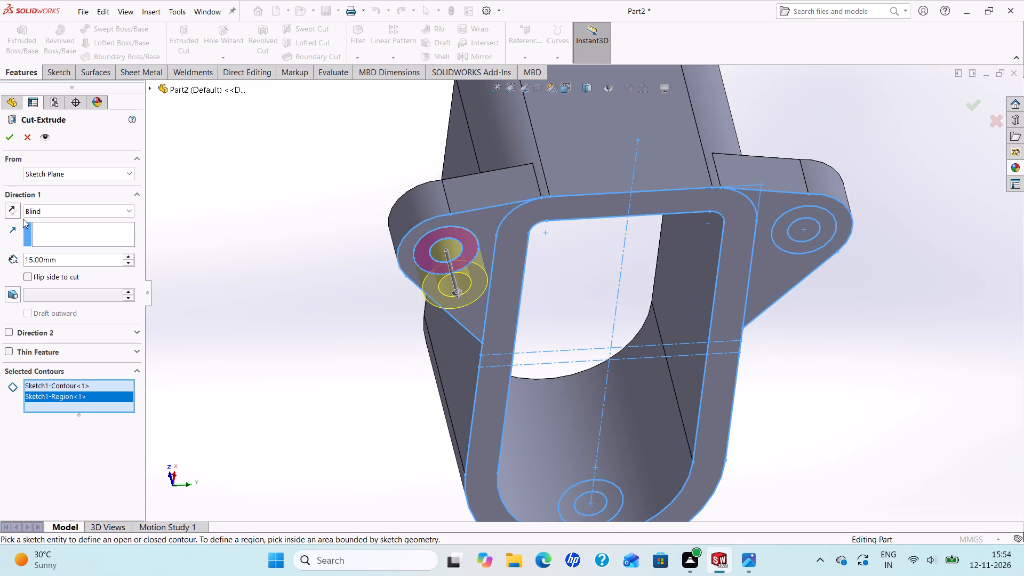
click(14, 214)
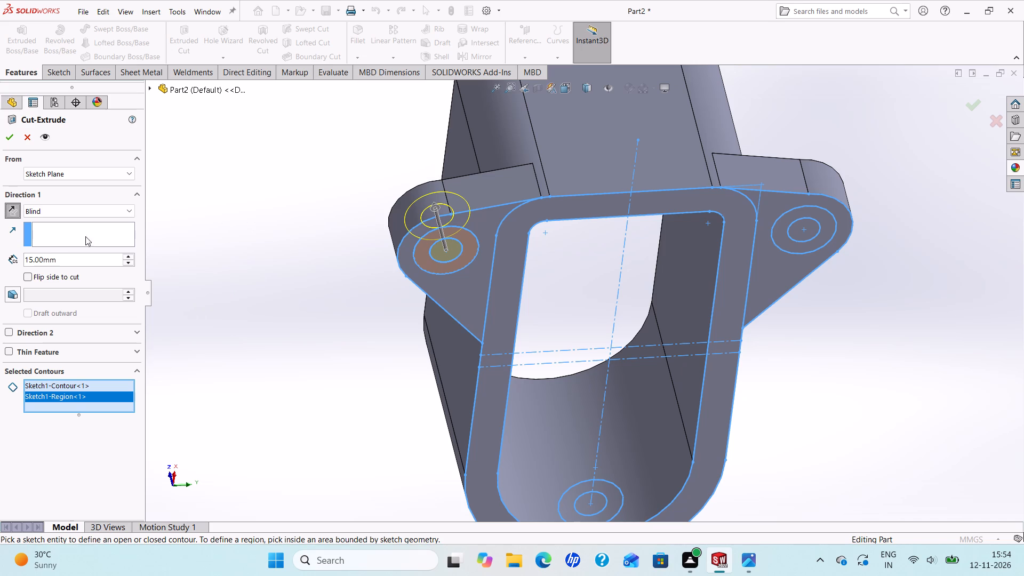
drag(63, 259, 0, 262)
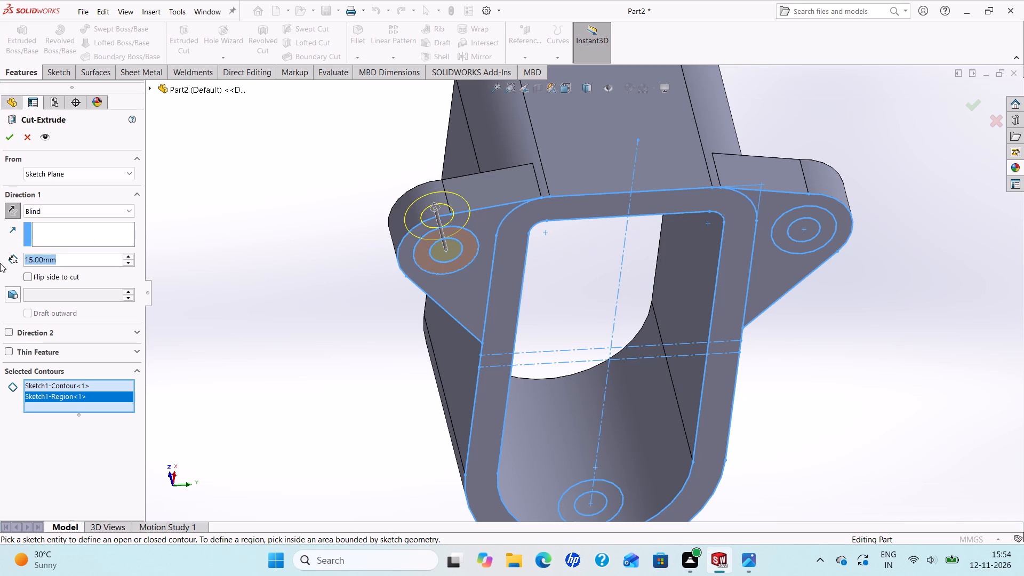
key(5)
key(Return)
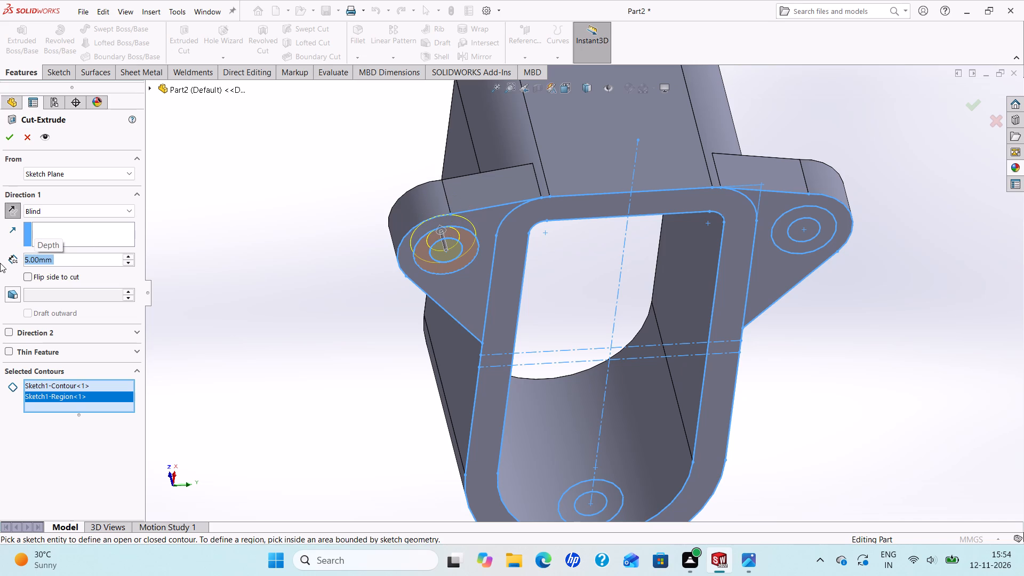
click(7, 140)
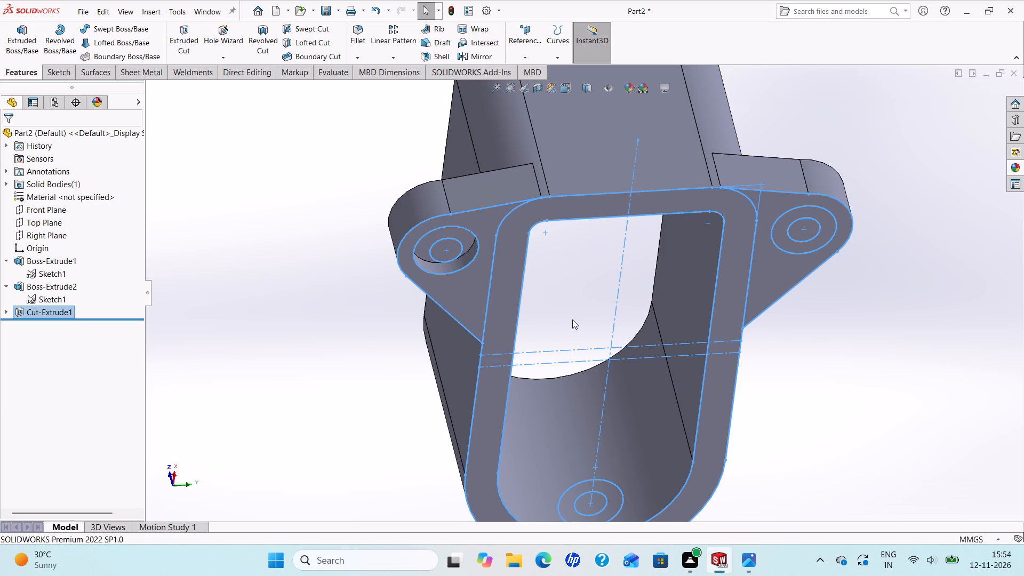
Edit the 5 mm counterbore cut to add the dimensioned ear's 10 mm and 20 mm circles as contours.
right_click(52, 313)
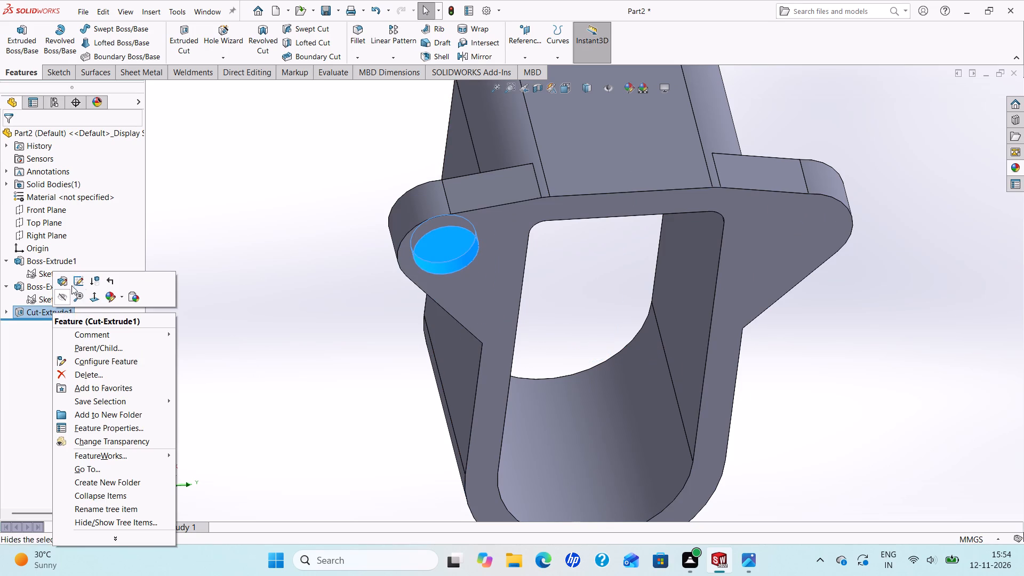
click(58, 277)
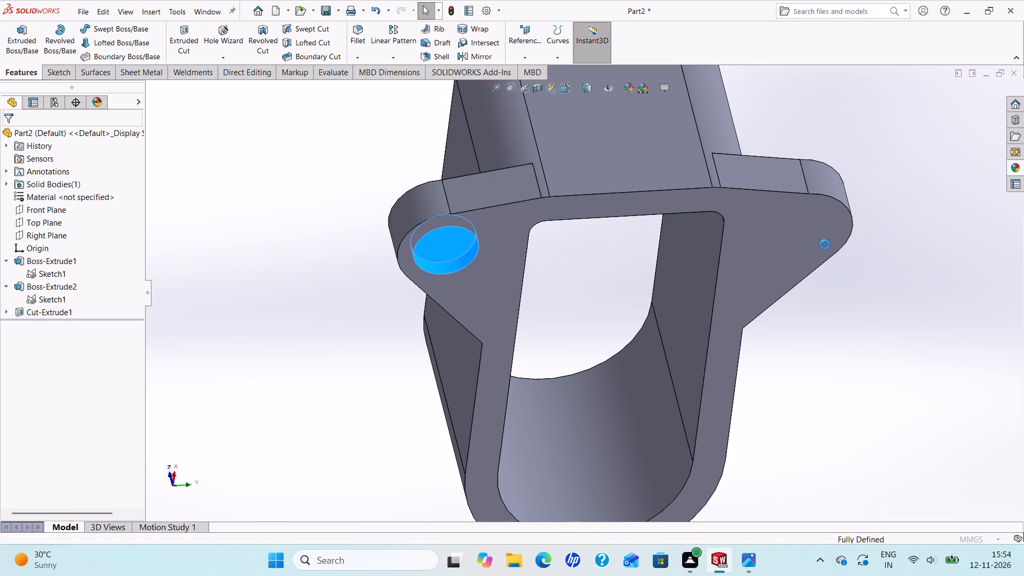
scroll(818, 243, down, 3)
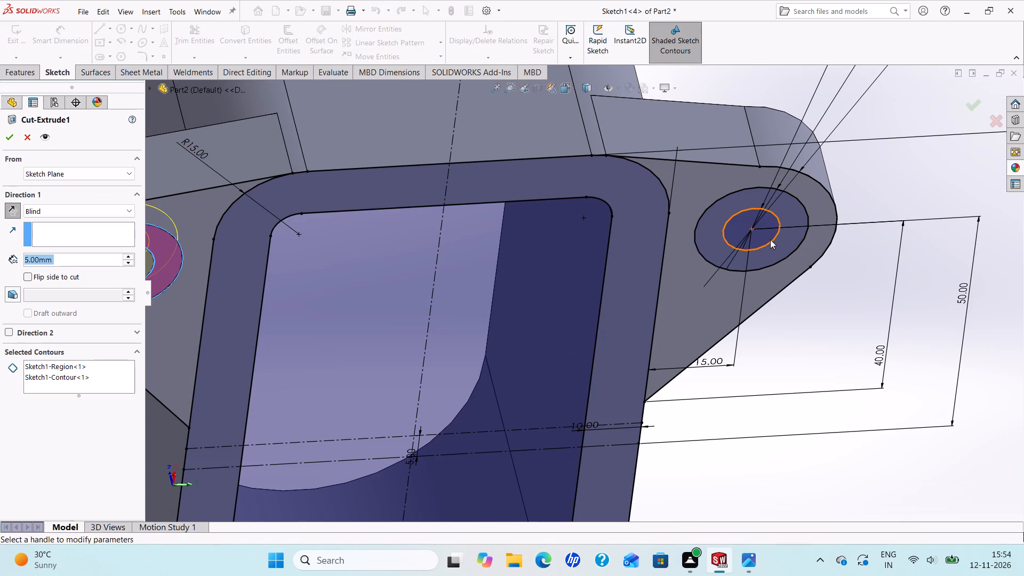
click(770, 239)
click(781, 243)
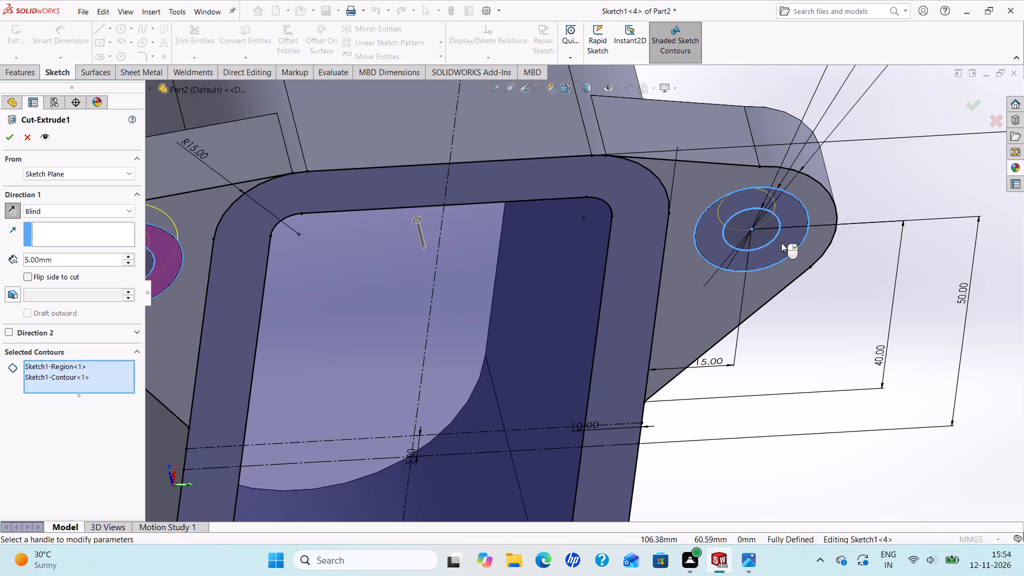
scroll(781, 243, up, 5)
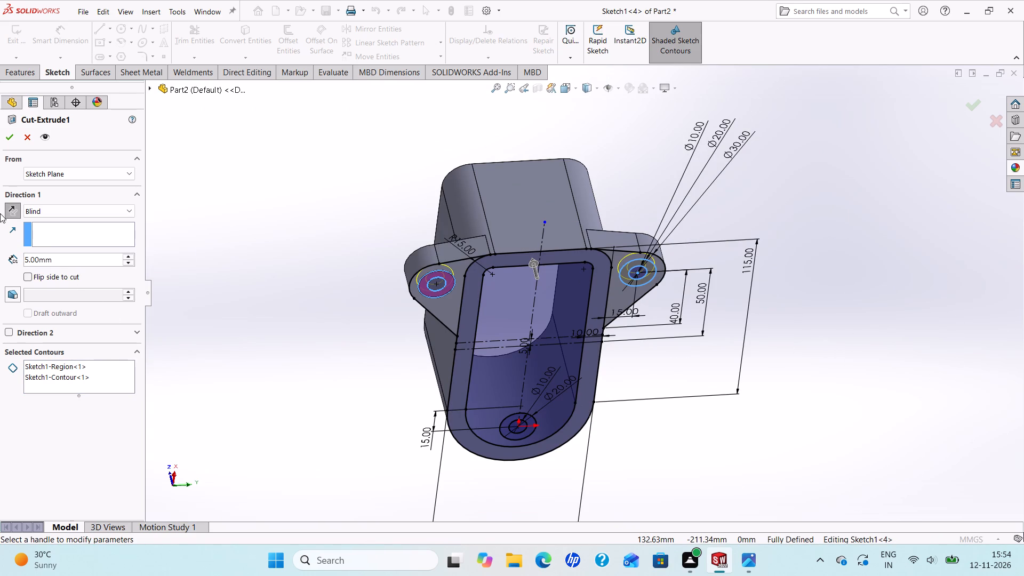
click(5, 141)
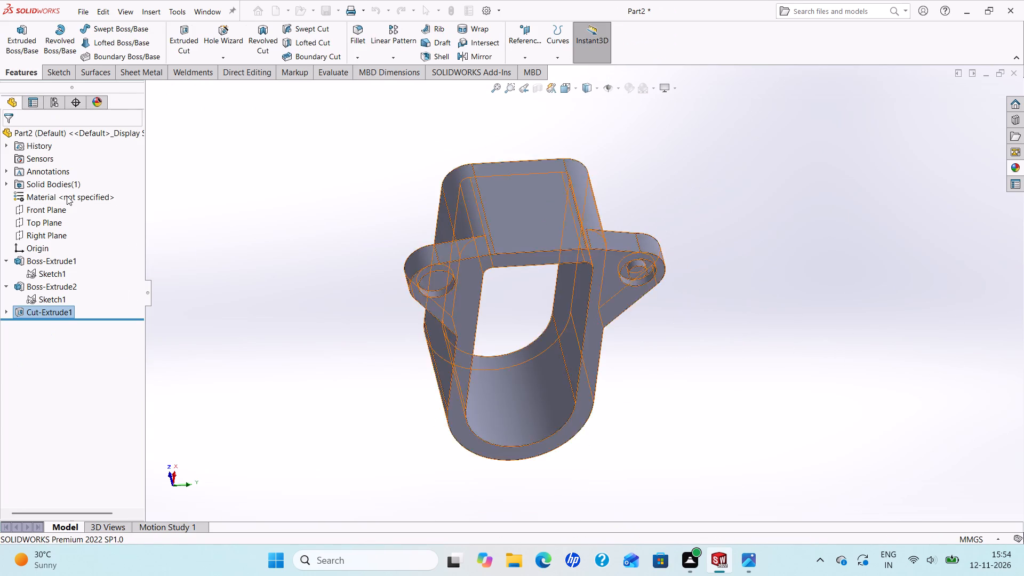
Edit the counterbore cut again to include the region inside the dimensioned ear's 10 mm circle.
scroll(481, 320, up, 1)
middle_drag(481, 320, 465, 236)
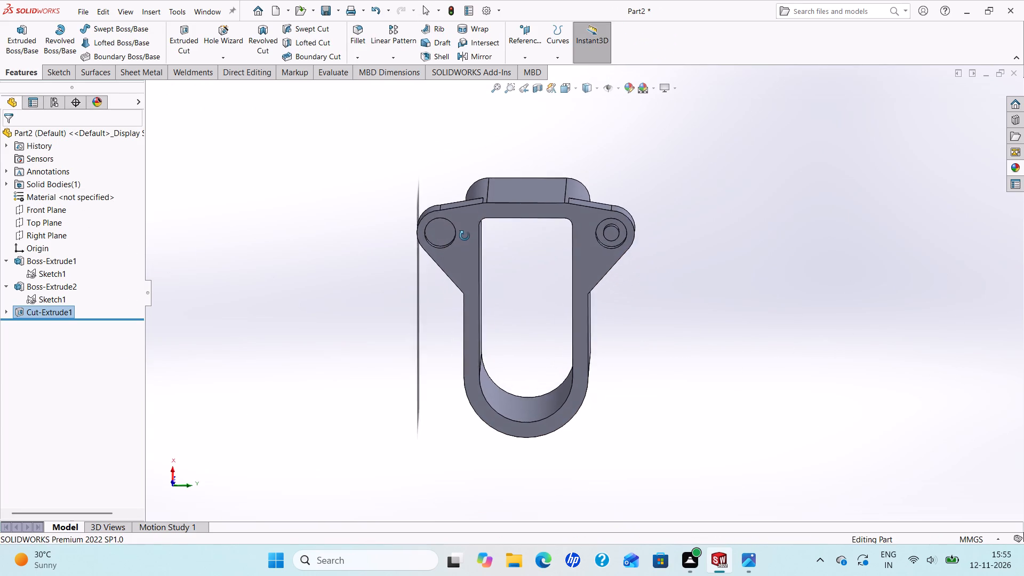
middle_drag(465, 236, 481, 264)
scroll(481, 266, down, 2)
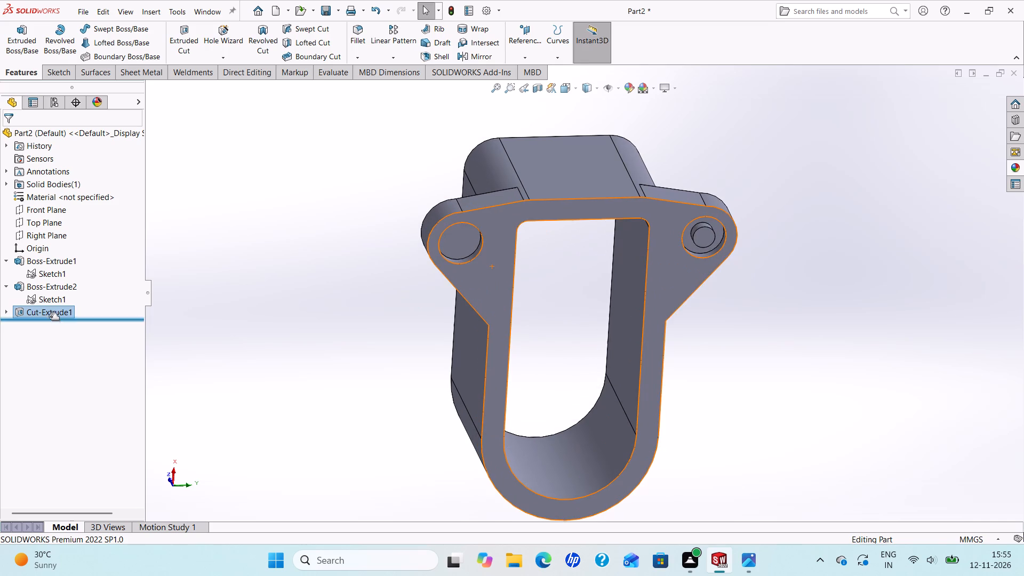
right_click(47, 312)
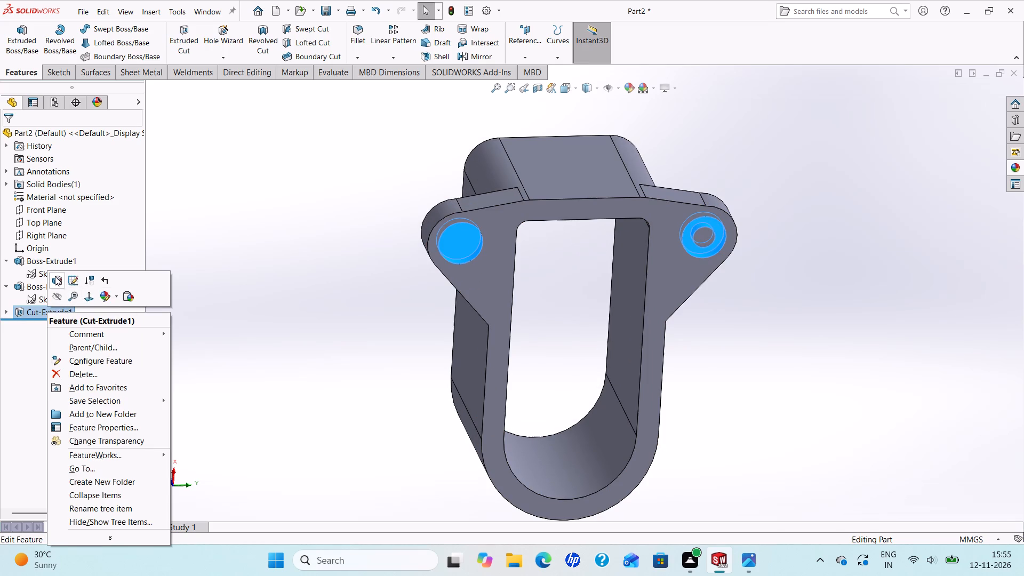
click(55, 276)
scroll(661, 275, down, 2)
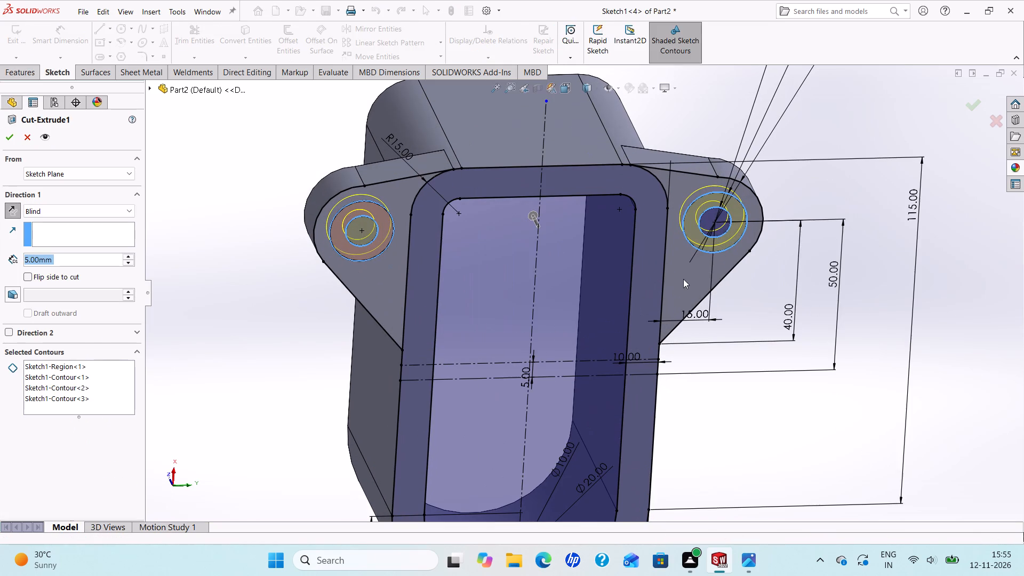
click(723, 230)
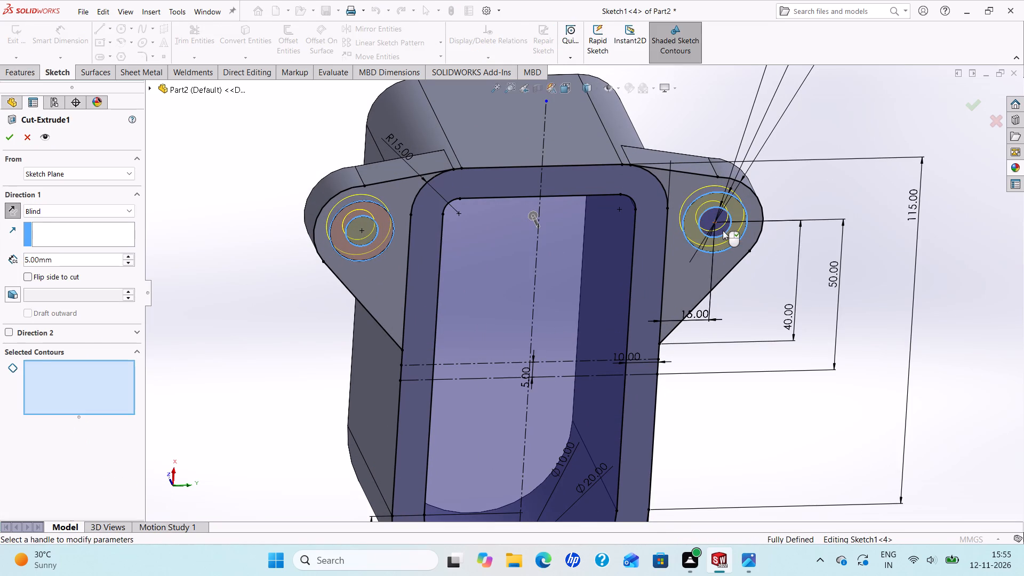
click(9, 138)
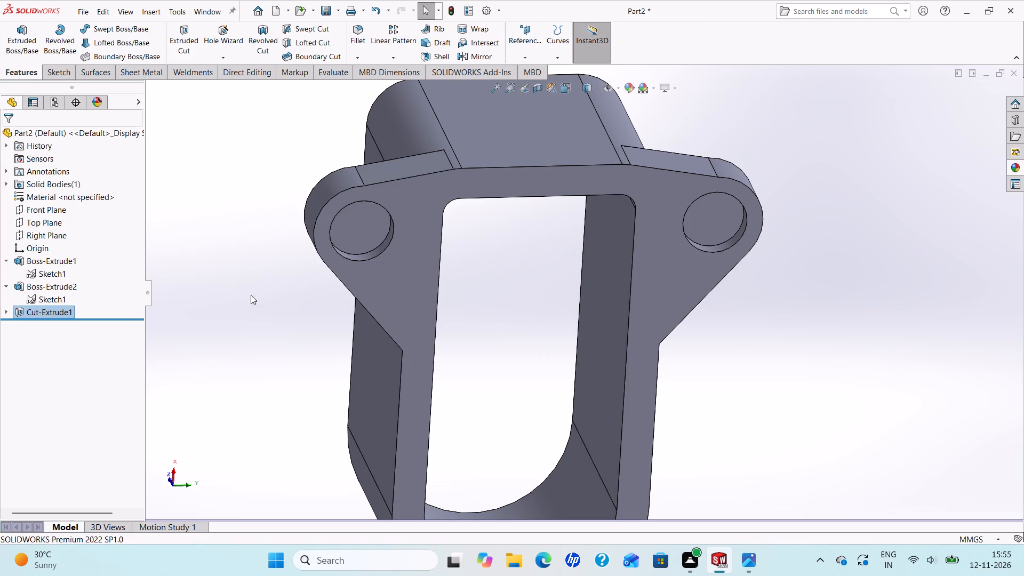
Examine the counterbored ears, comparing them with reference drawing 634's ear hole and counterbore callout.
middle_drag(308, 308, 395, 356)
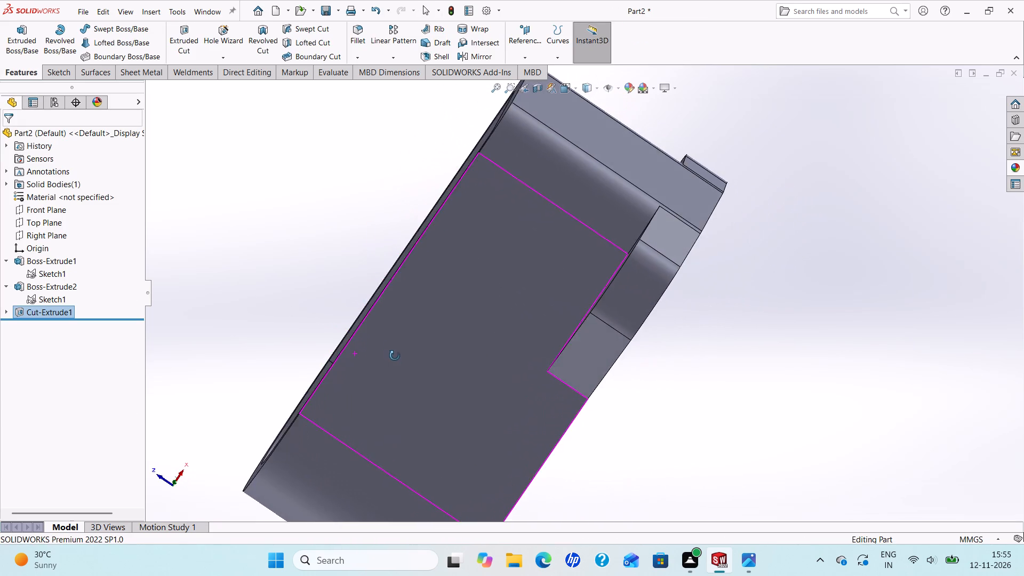
middle_drag(395, 356, 298, 255)
scroll(298, 255, up, 3)
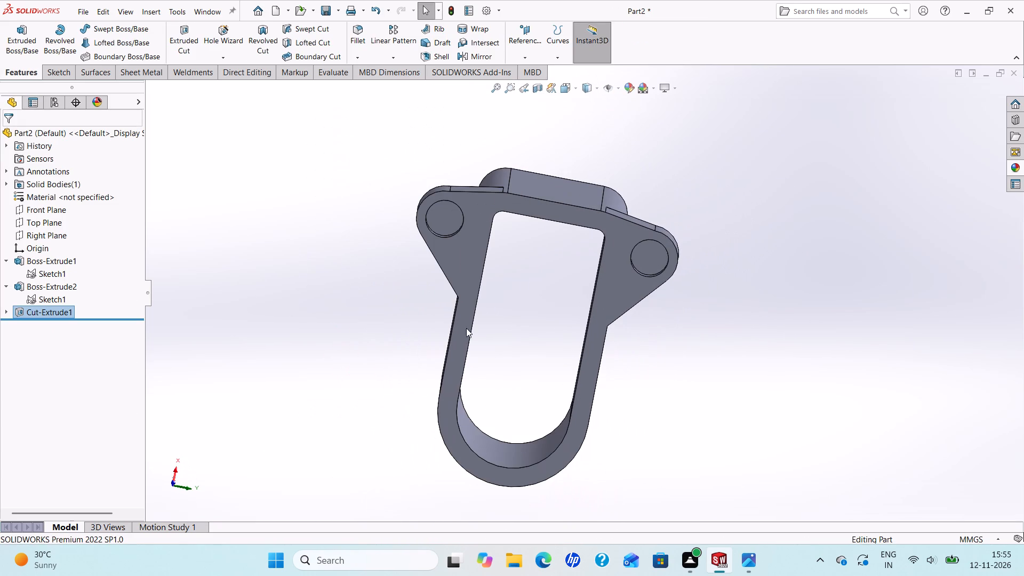
click(745, 564)
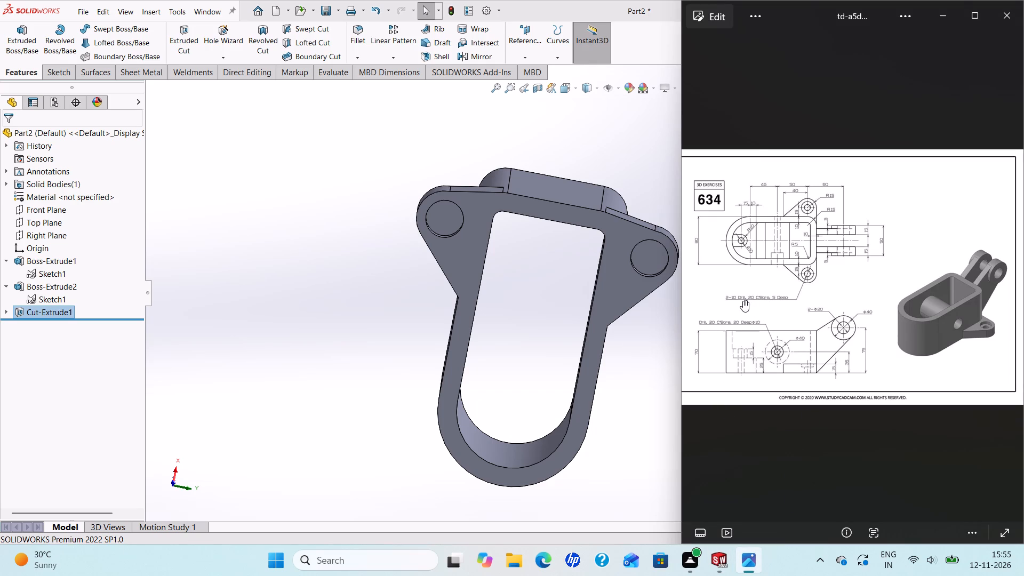
scroll(766, 308, up, 6)
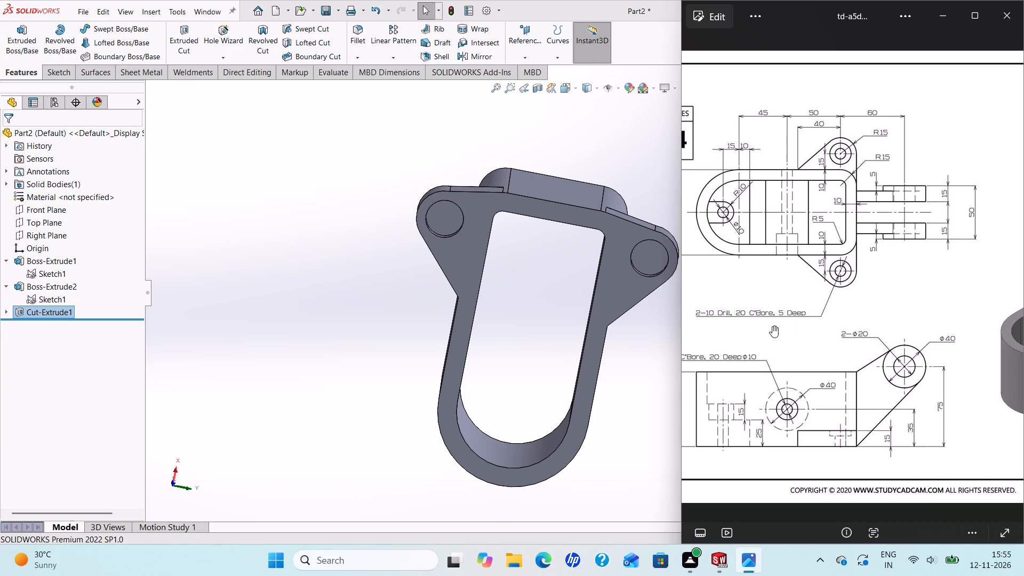
scroll(789, 328, up, 4)
scroll(790, 330, down, 7)
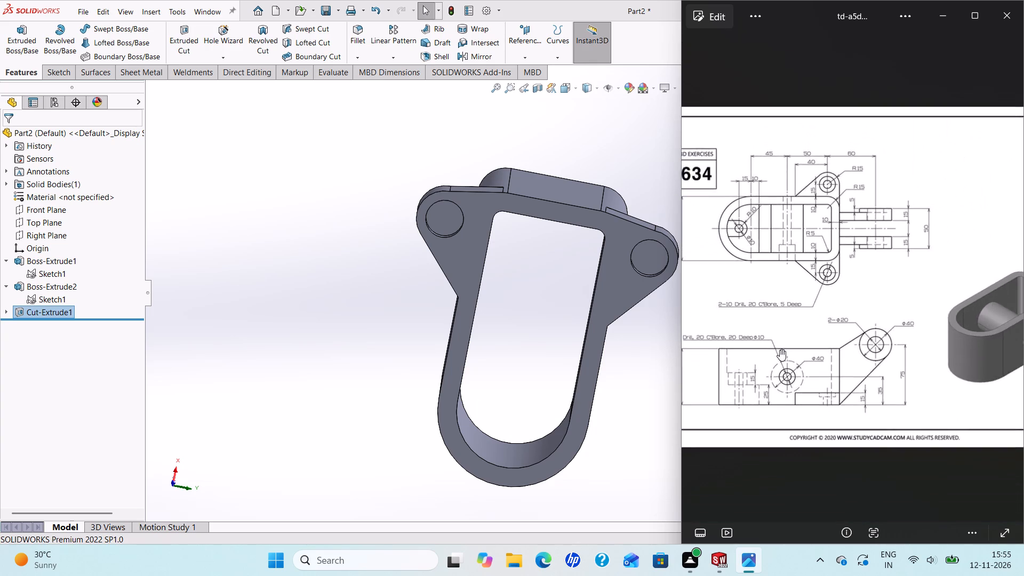
scroll(783, 347, down, 3)
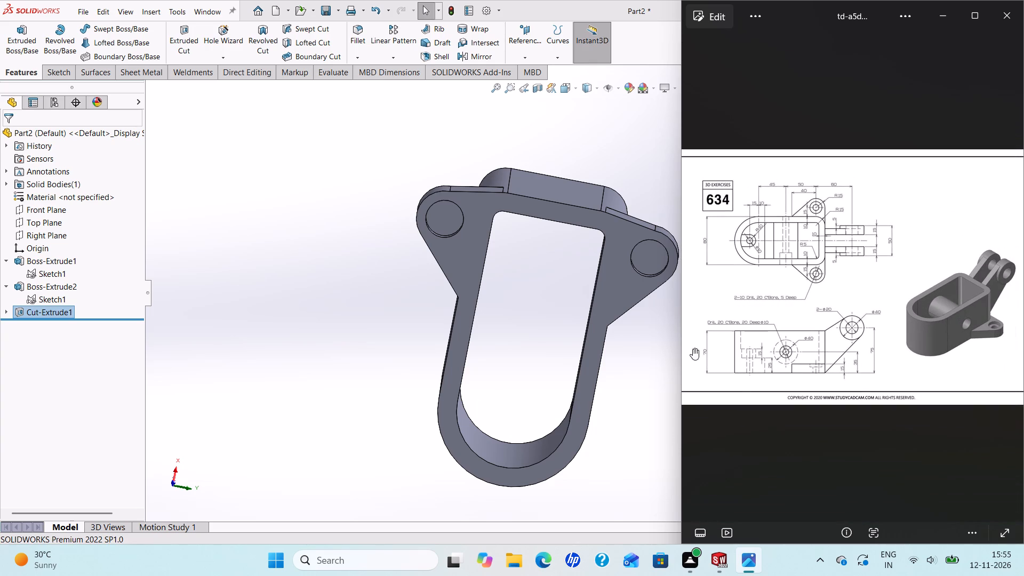
Cut the 10 mm circle regions of Sketch1 through all in both ears, reversing the cut direction into the body.
click(46, 301)
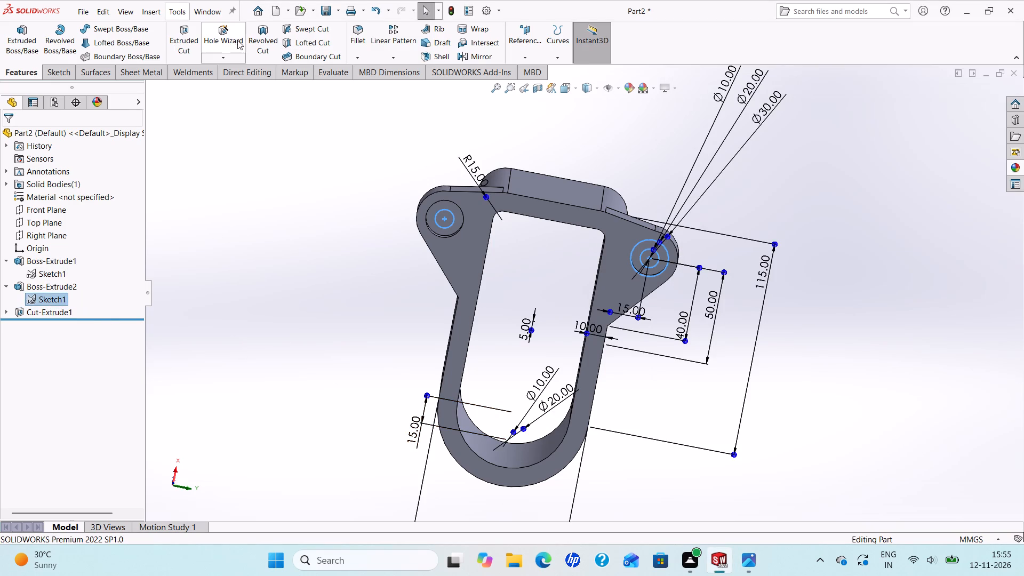
click(187, 41)
scroll(624, 263, down, 3)
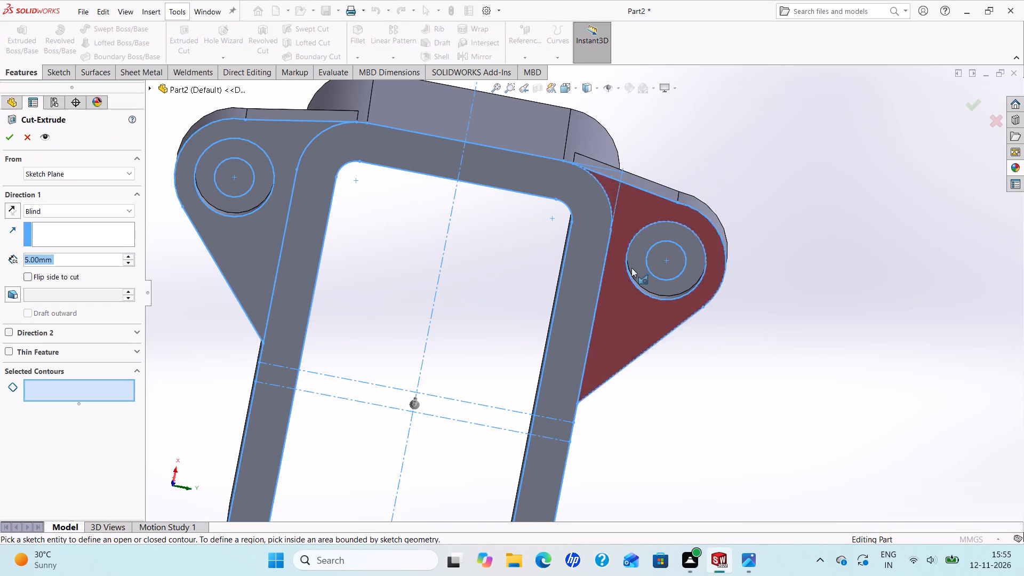
scroll(631, 268, down, 1)
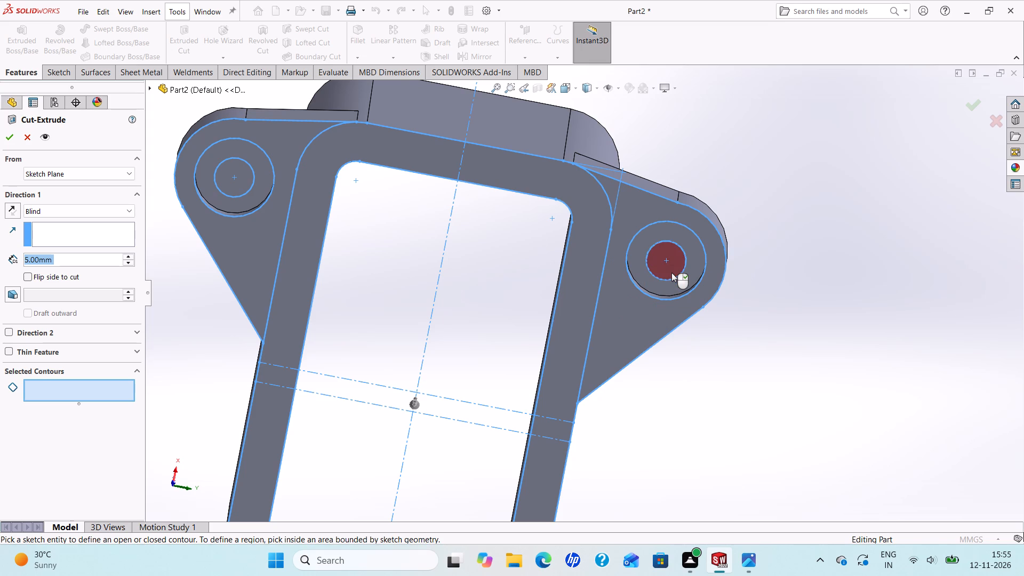
click(671, 273)
click(241, 183)
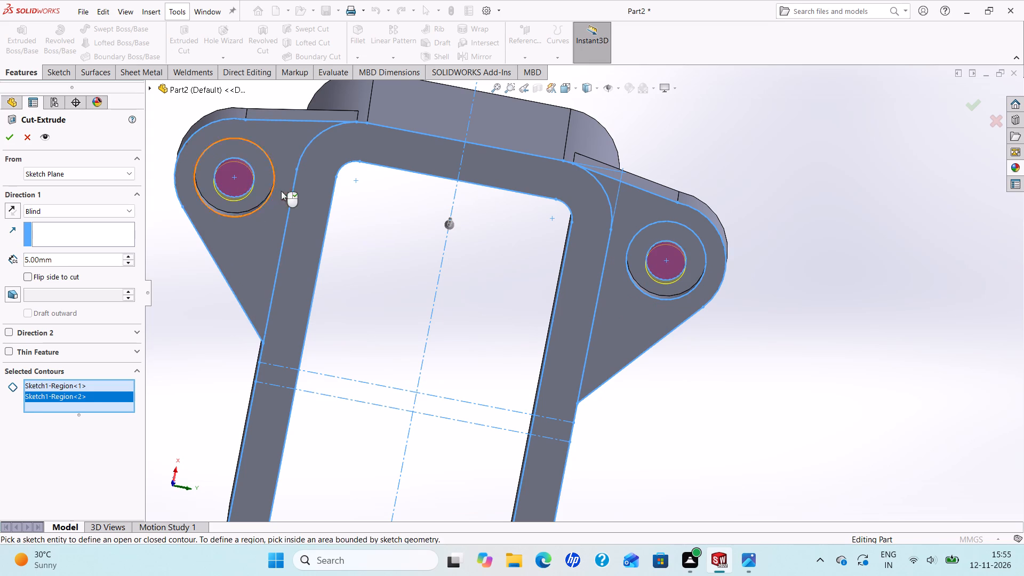
scroll(282, 188, up, 4)
middle_drag(292, 219, 353, 290)
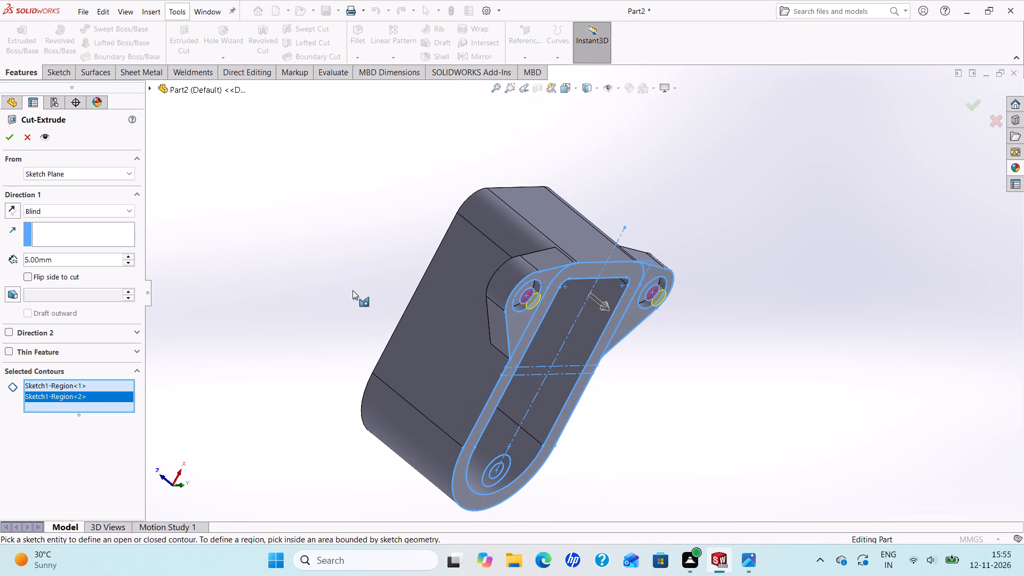
click(9, 210)
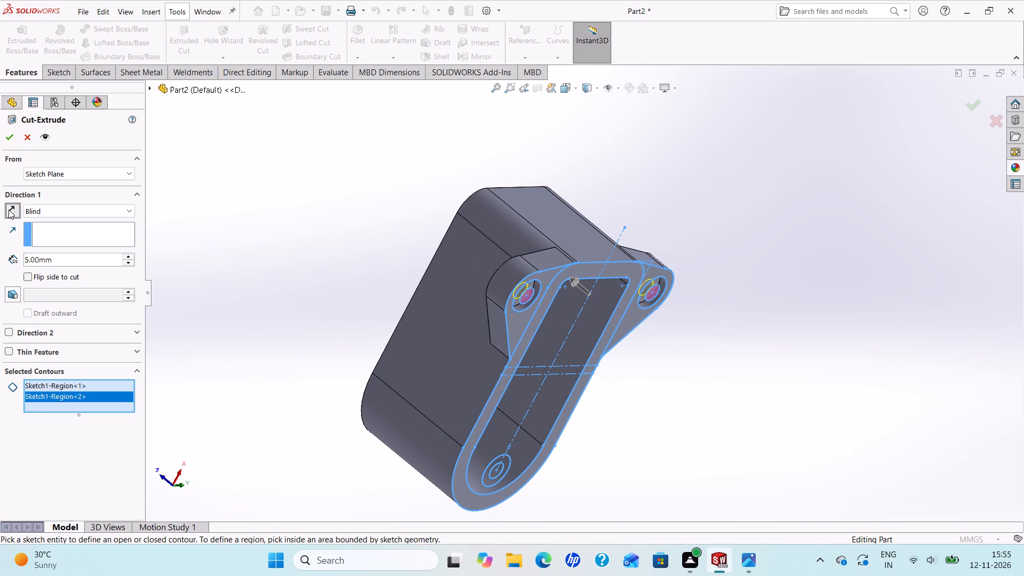
click(125, 211)
click(69, 227)
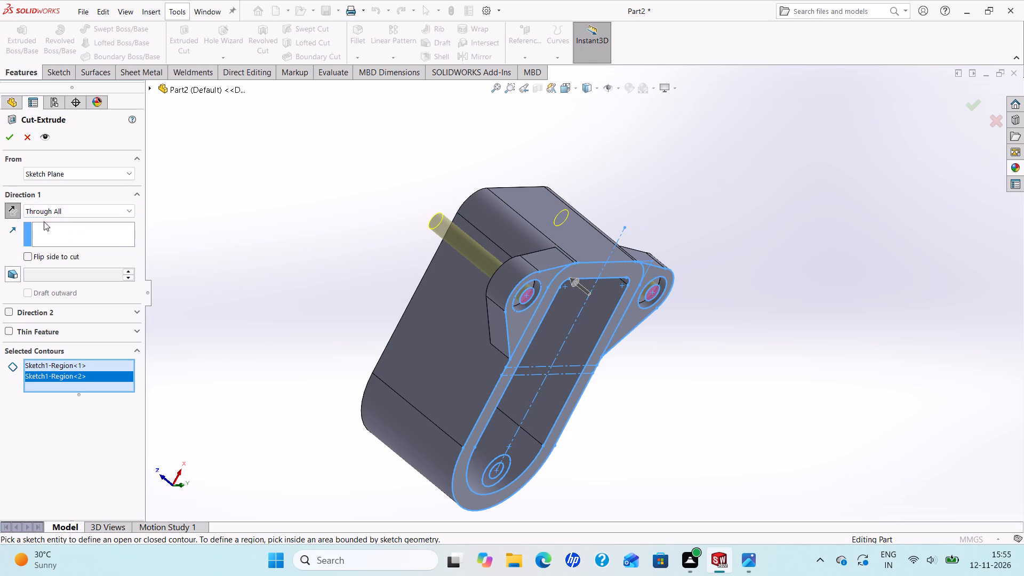
middle_drag(217, 258, 270, 299)
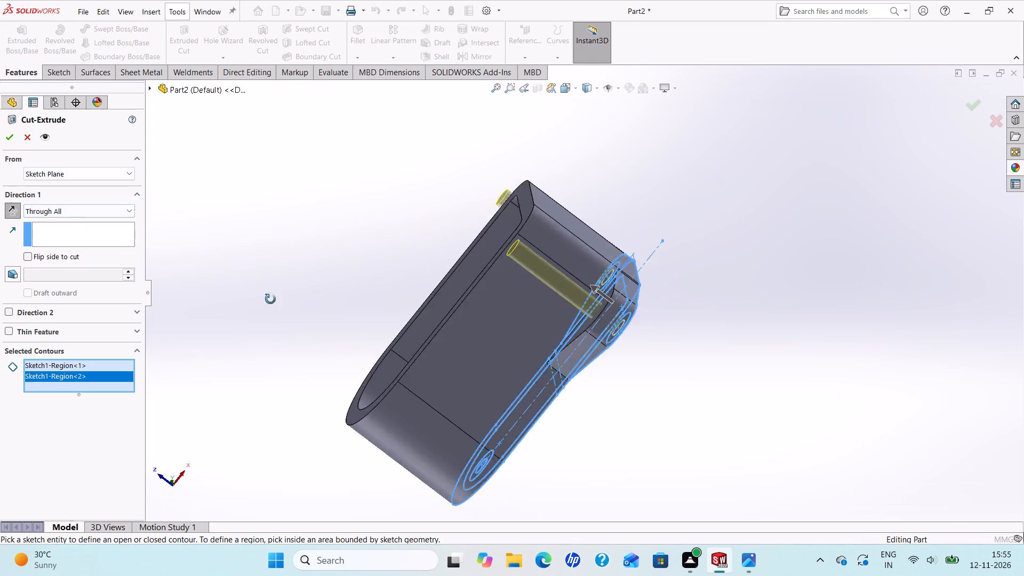
middle_drag(270, 299, 316, 337)
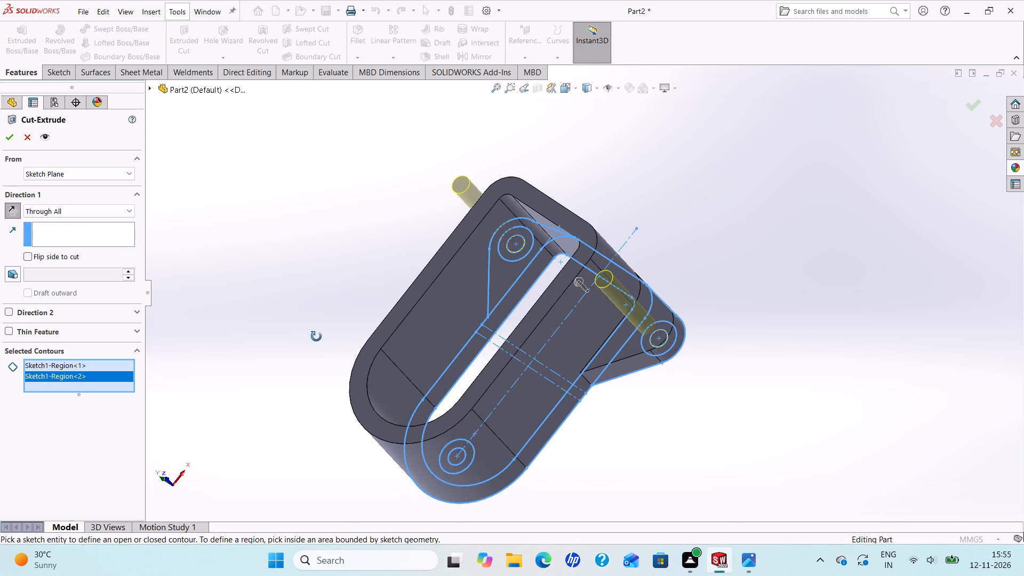
middle_drag(316, 337, 317, 337)
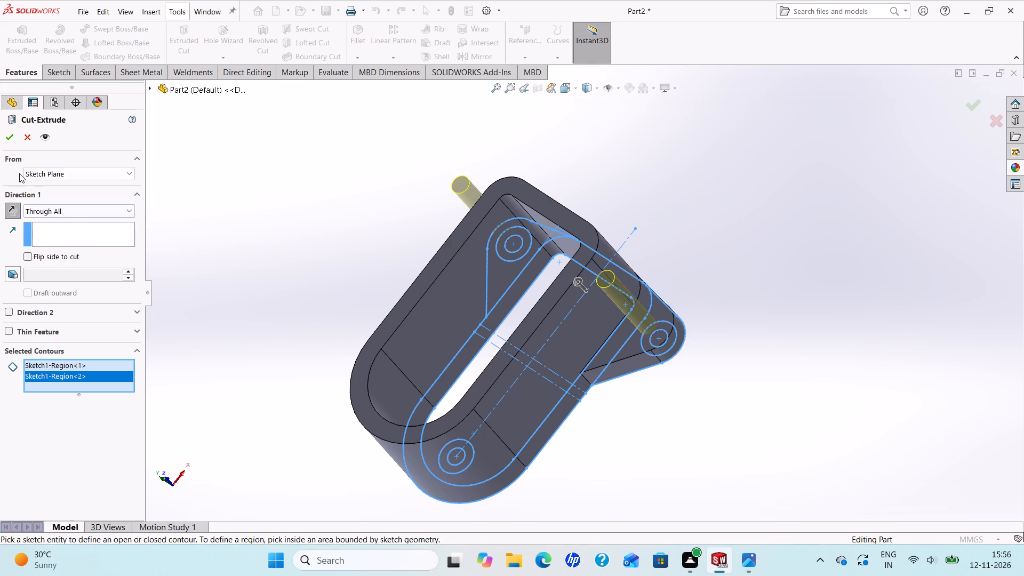
click(7, 141)
middle_drag(165, 234, 211, 267)
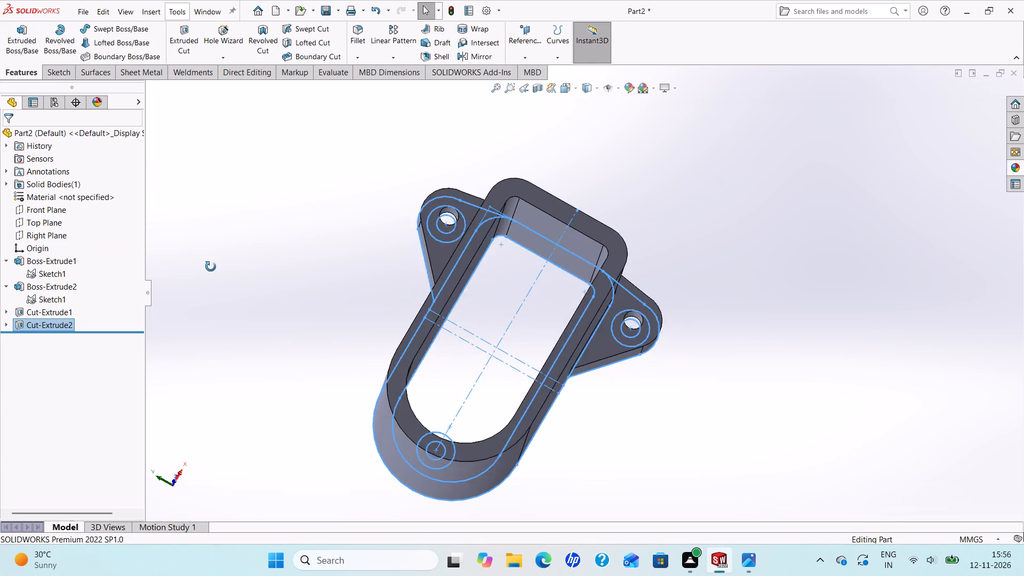
middle_drag(211, 267, 223, 278)
key(Escape)
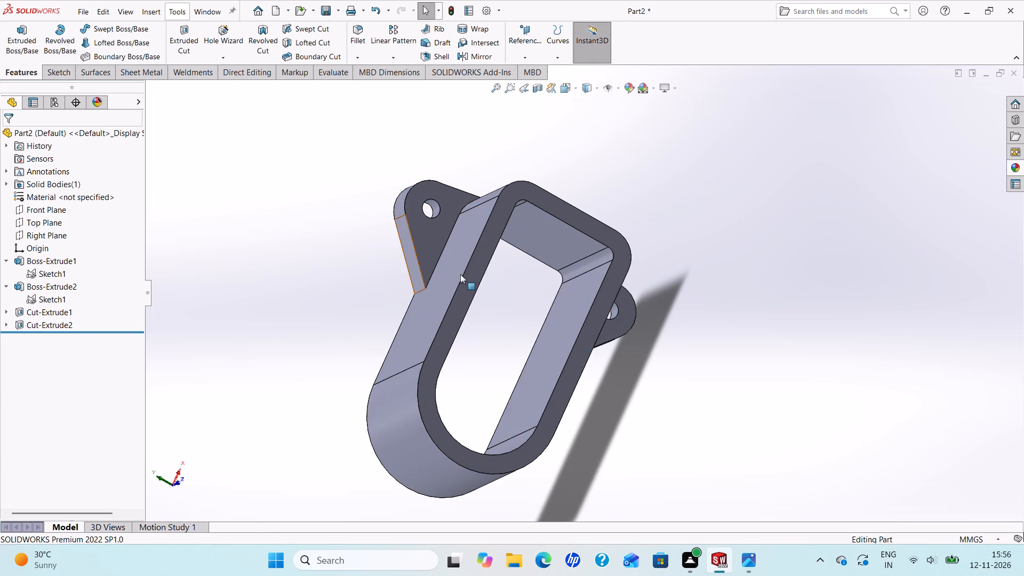
Examine the housing and its drilled, counterbored ears in the Right view and from several other angles.
middle_drag(549, 303, 317, 218)
scroll(322, 221, up, 1)
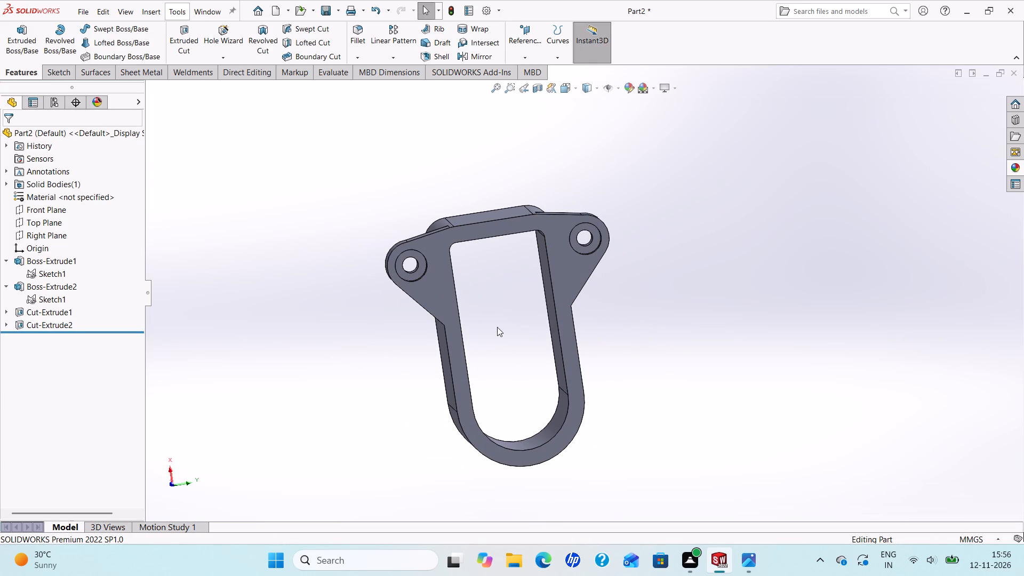
click(172, 482)
click(161, 483)
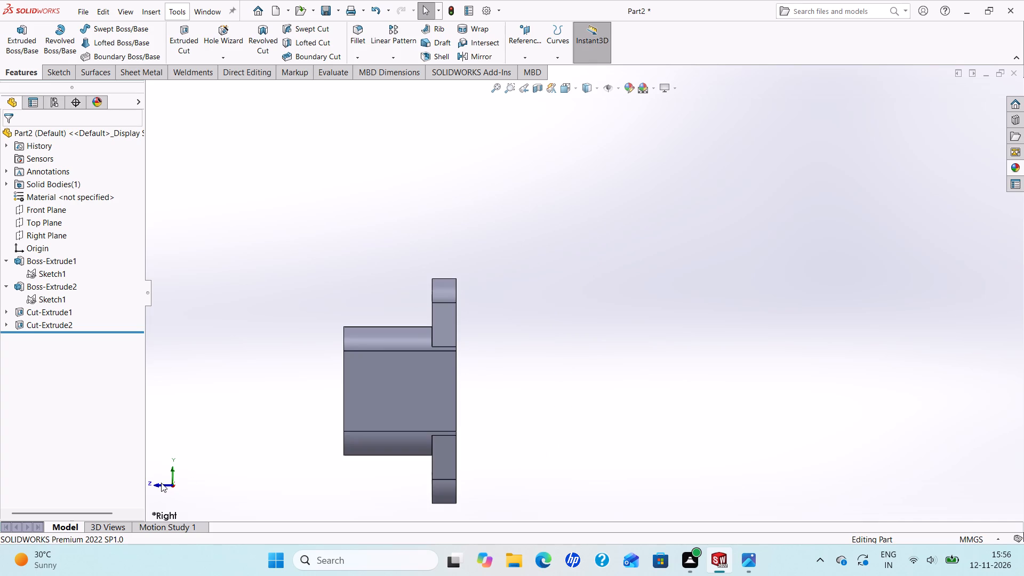
scroll(443, 433, up, 2)
middle_drag(526, 418, 523, 278)
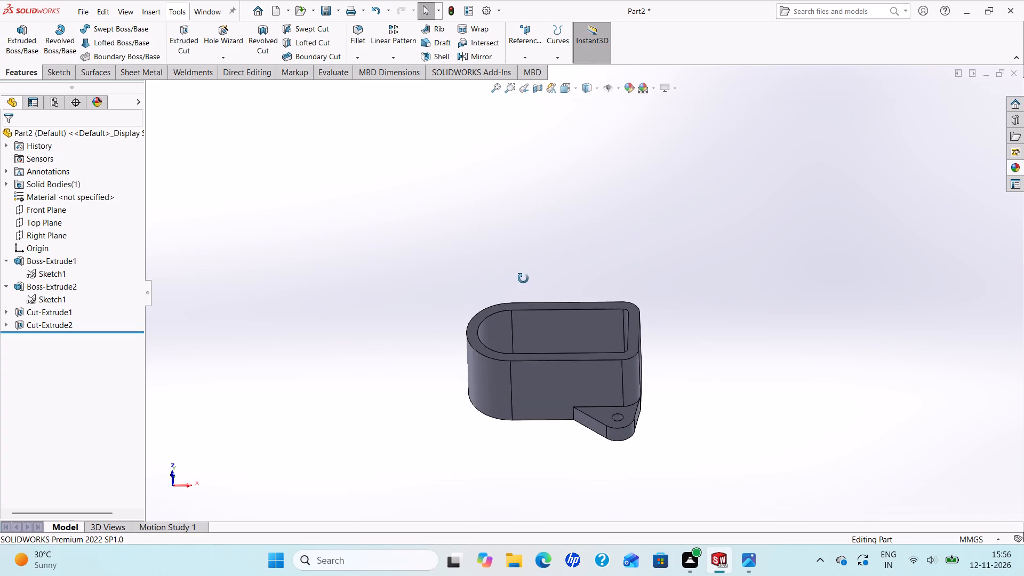
middle_drag(523, 278, 541, 310)
middle_drag(623, 382, 456, 278)
scroll(456, 278, up, 1)
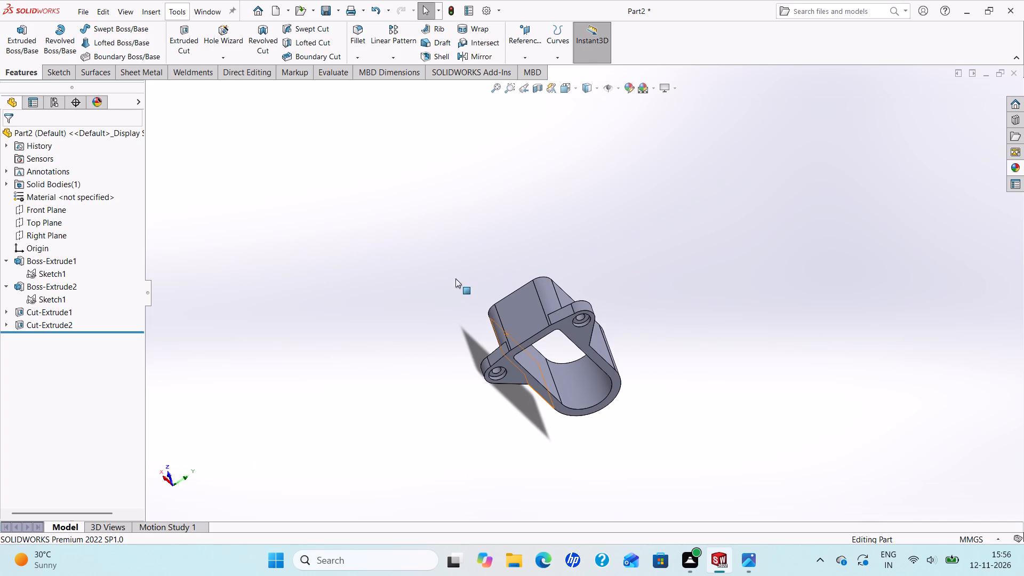
scroll(500, 345, down, 1)
middle_drag(500, 345, 553, 228)
scroll(518, 280, up, 1)
middle_drag(690, 389, 580, 319)
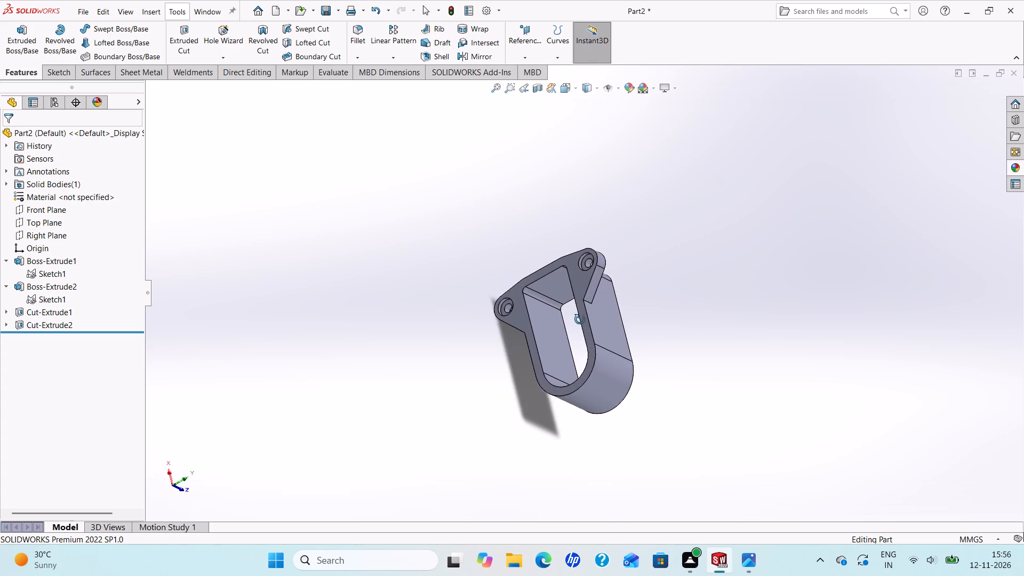
Examine the housing and its counterbored ears from several angles and compare them with reference drawing 634.
middle_drag(580, 319, 545, 286)
scroll(567, 265, down, 2)
middle_drag(580, 276, 599, 263)
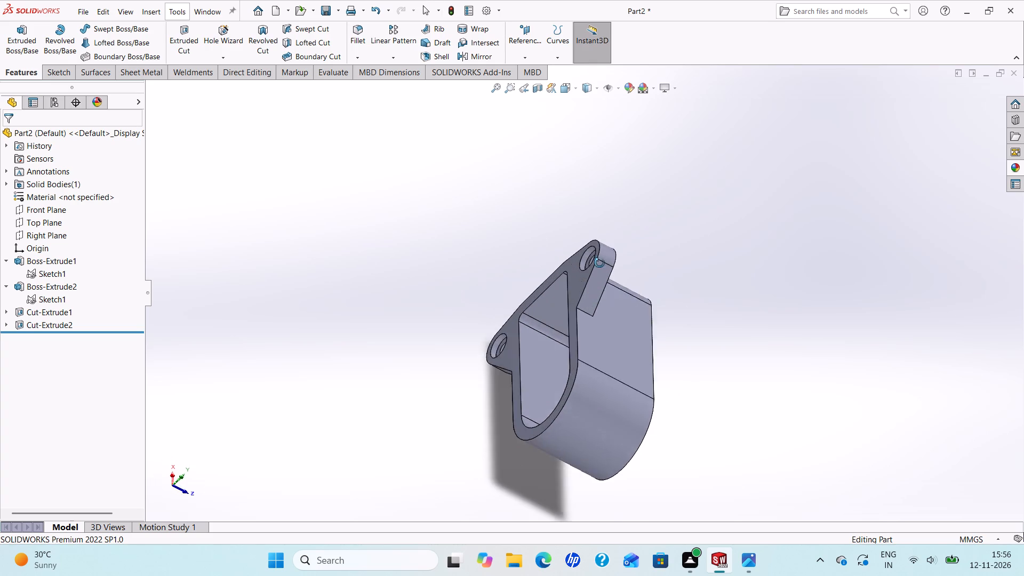
middle_drag(599, 263, 693, 221)
scroll(695, 290, up, 1)
scroll(669, 395, down, 2)
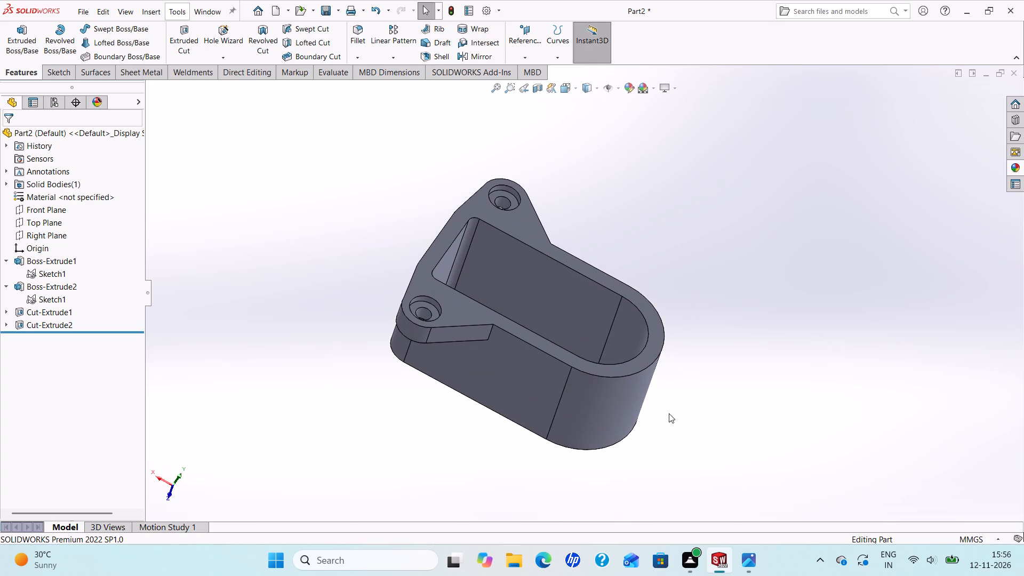
middle_drag(647, 414, 678, 347)
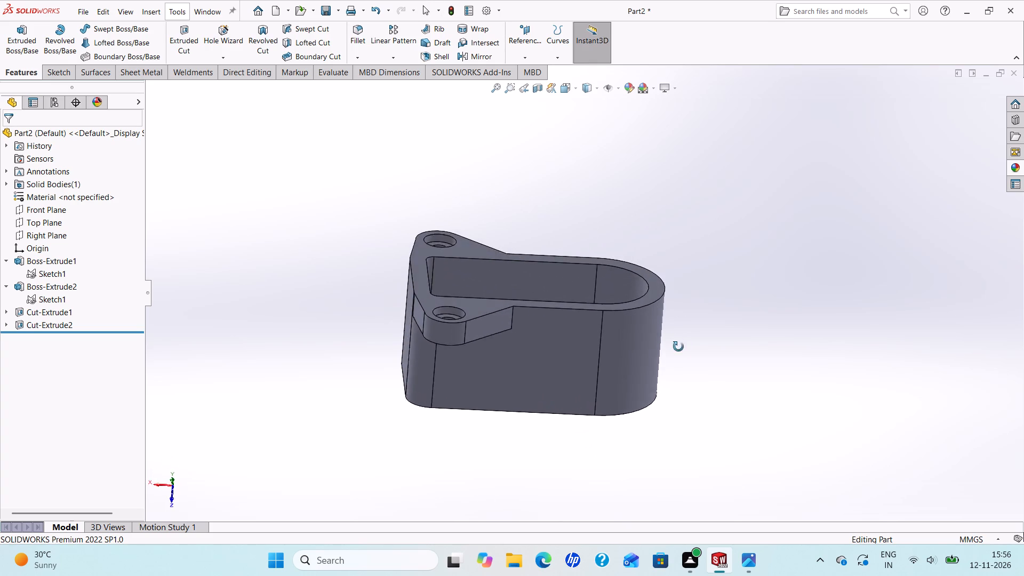
middle_drag(678, 347, 676, 370)
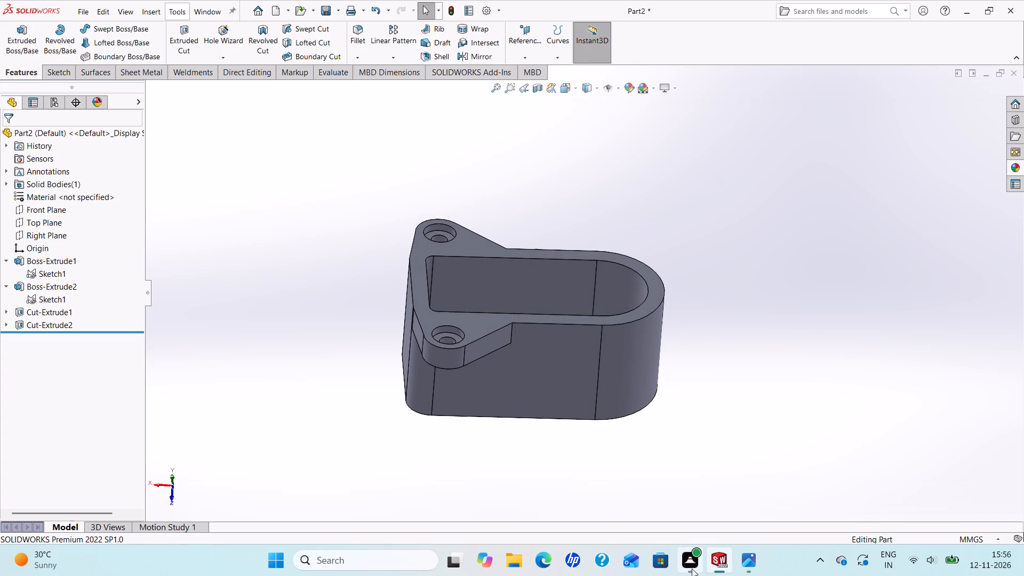
click(743, 566)
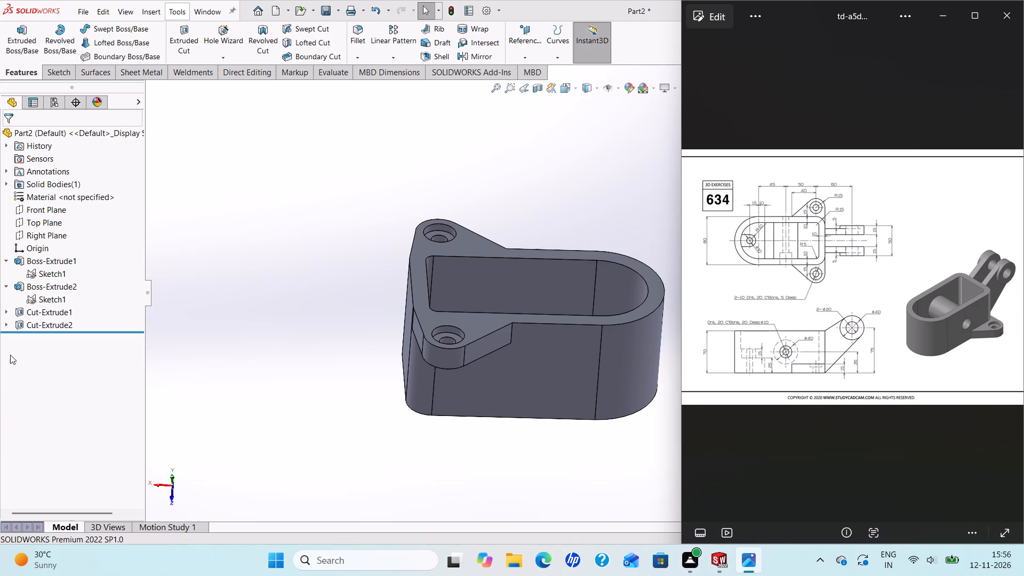
Review the ear extrusion's definition, checking its direction, depth and selected contours from several angles.
click(39, 285)
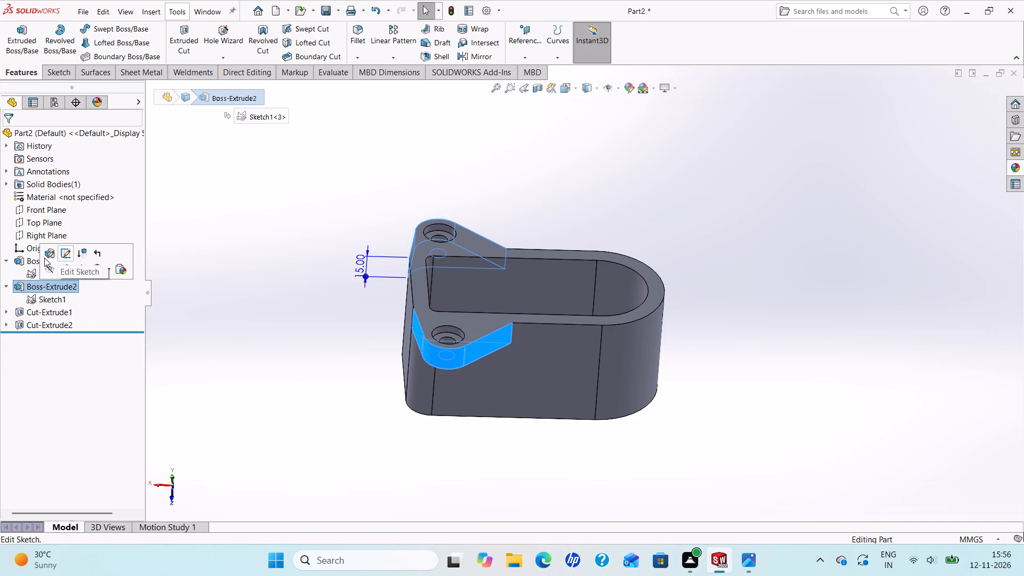
click(44, 258)
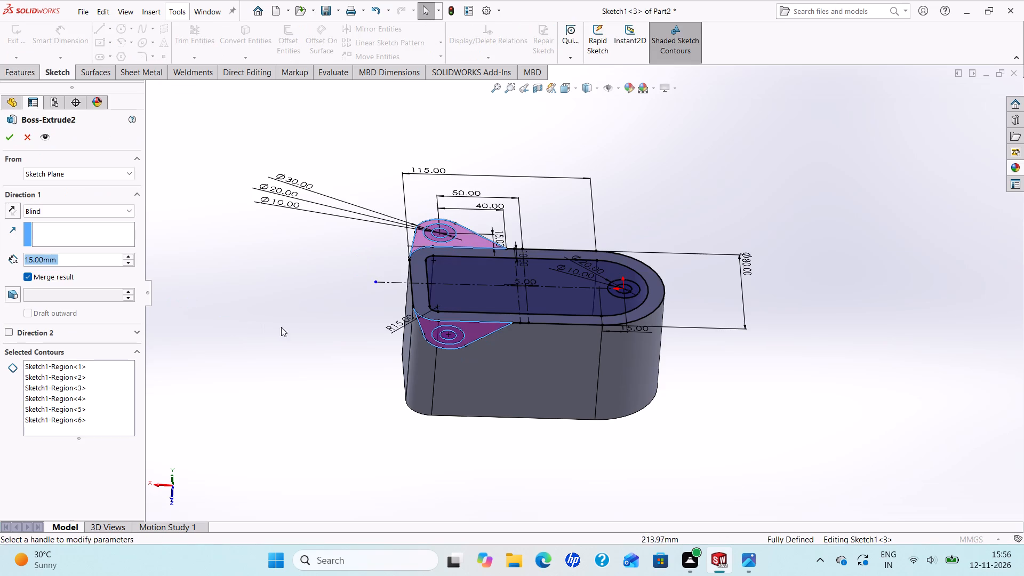
middle_drag(299, 335, 379, 377)
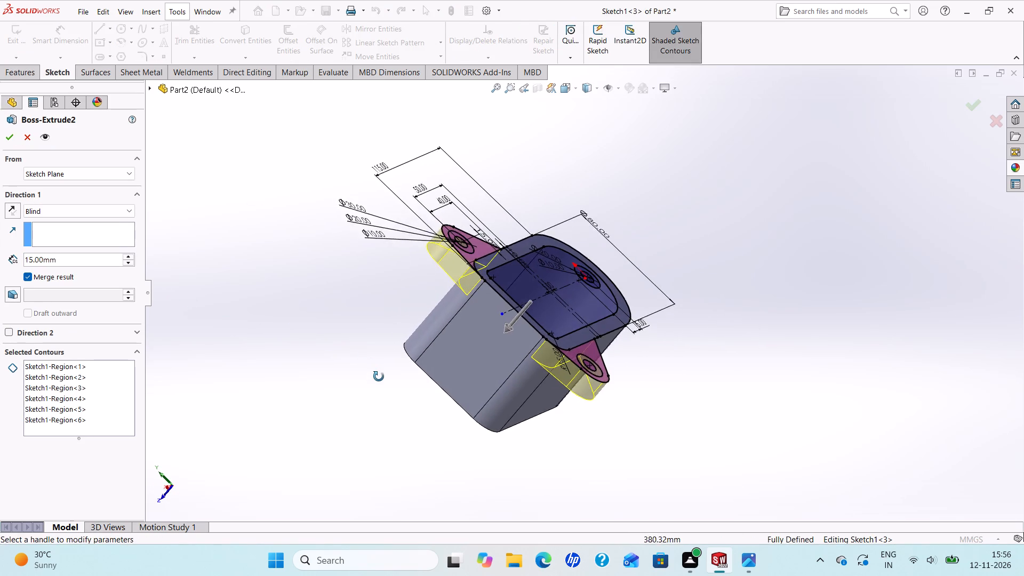
middle_drag(379, 377, 376, 421)
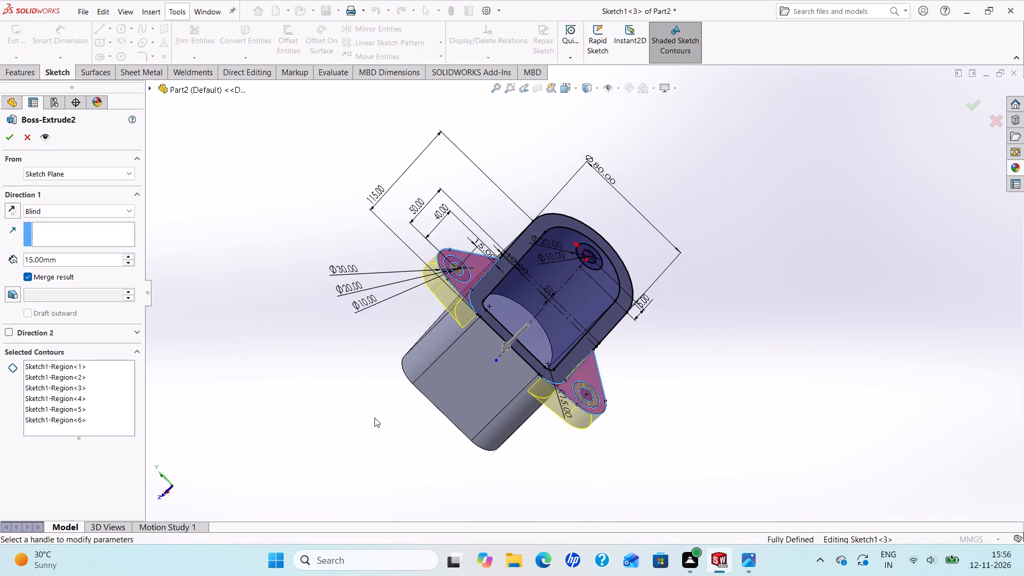
scroll(374, 414, up, 1)
scroll(385, 348, up, 1)
scroll(439, 352, down, 2)
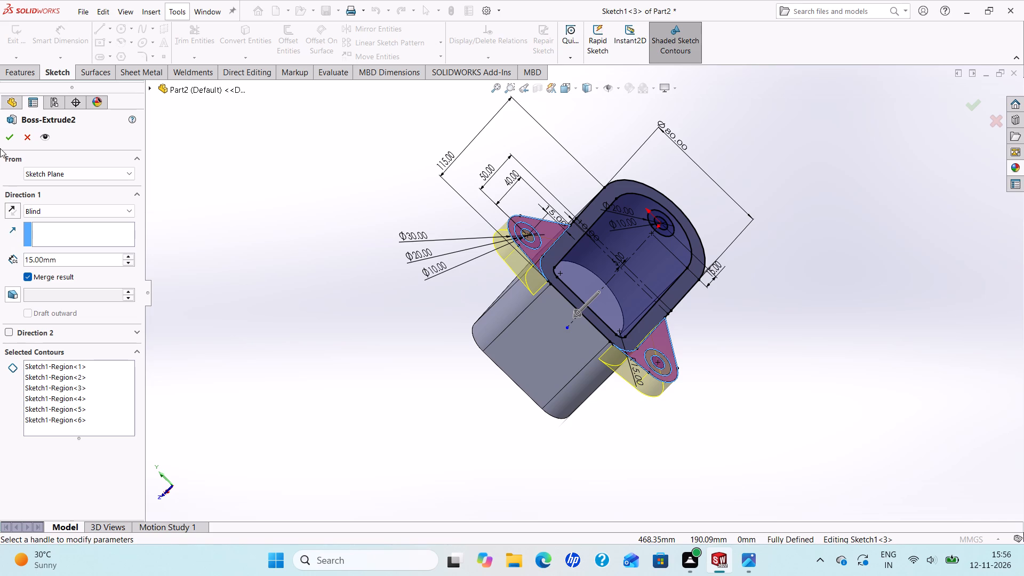
click(7, 135)
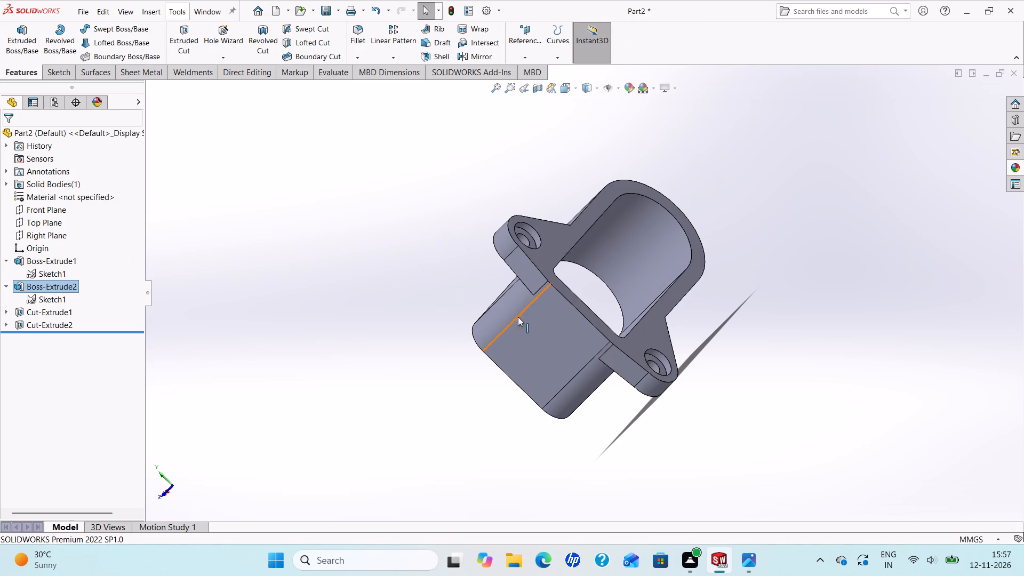
Delete both ear hole cuts, Cut-Extrude1 and Cut-Extrude2, from the model.
right_click(53, 313)
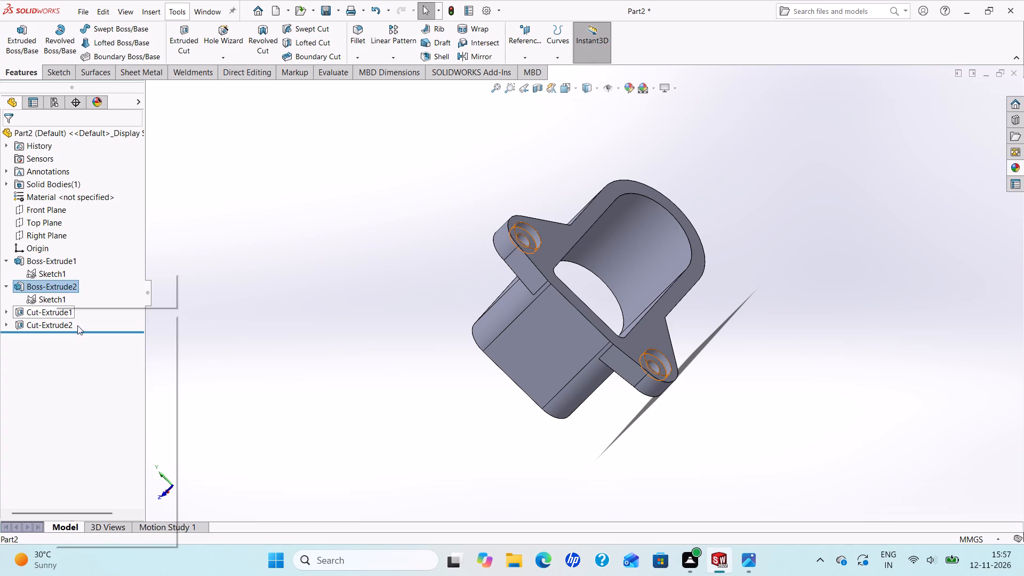
click(84, 372)
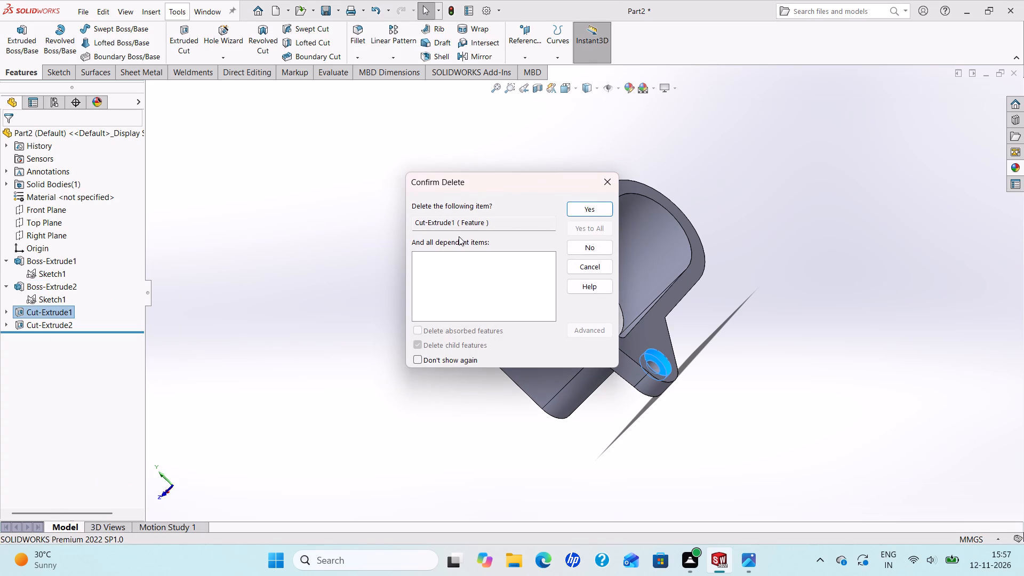
click(599, 205)
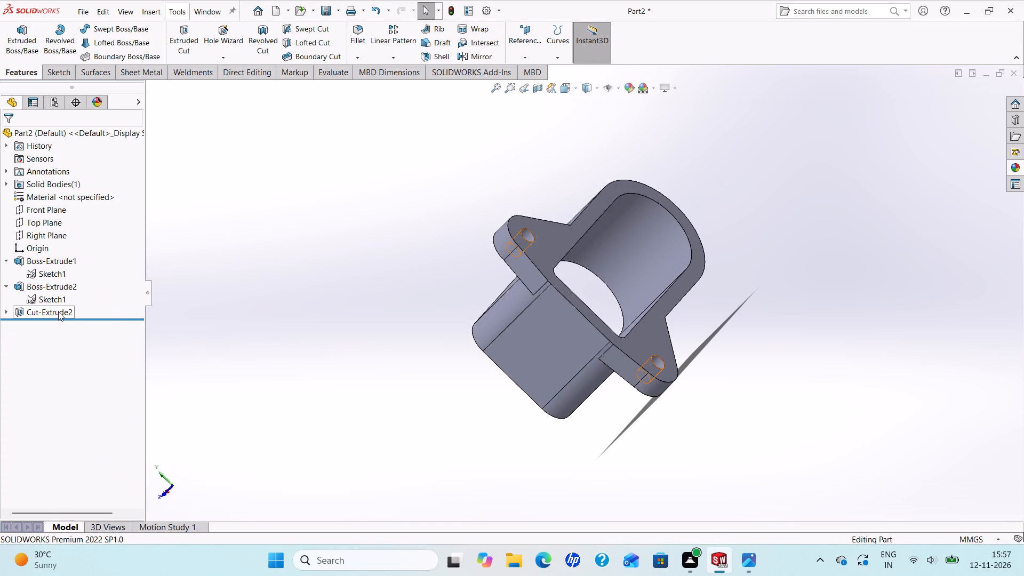
right_click(58, 311)
click(104, 374)
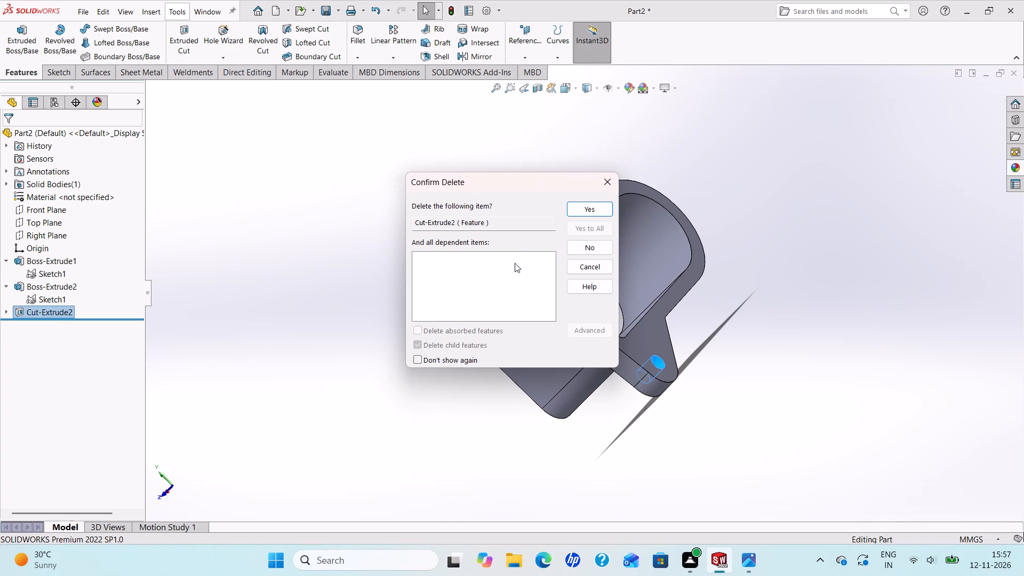
click(589, 209)
Examine the housing and its two uncut mounting ears from different angles.
scroll(676, 295, down, 2)
scroll(668, 312, up, 2)
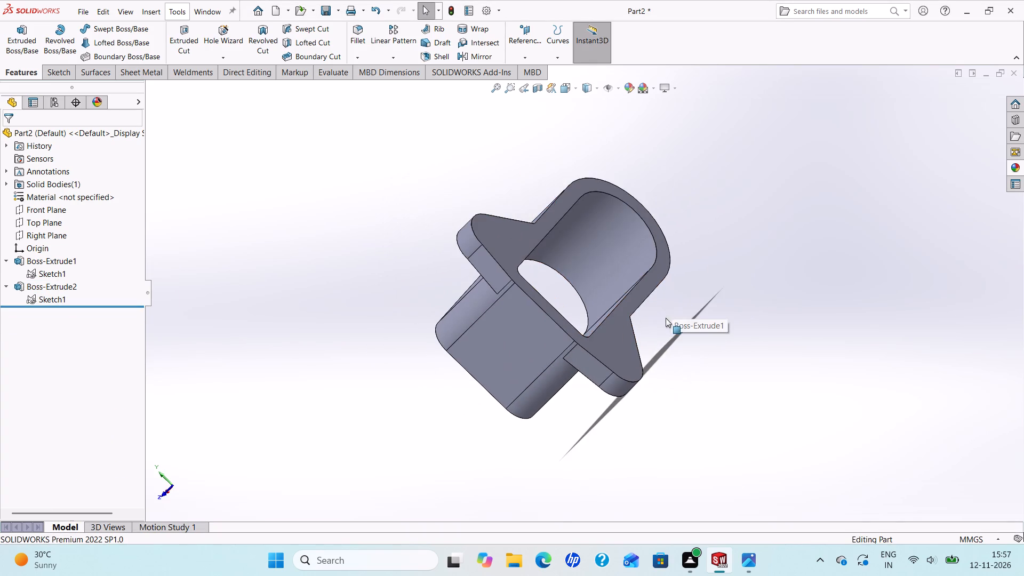
scroll(666, 318, up, 1)
scroll(651, 368, down, 3)
scroll(633, 373, up, 4)
scroll(583, 225, down, 3)
scroll(462, 265, up, 3)
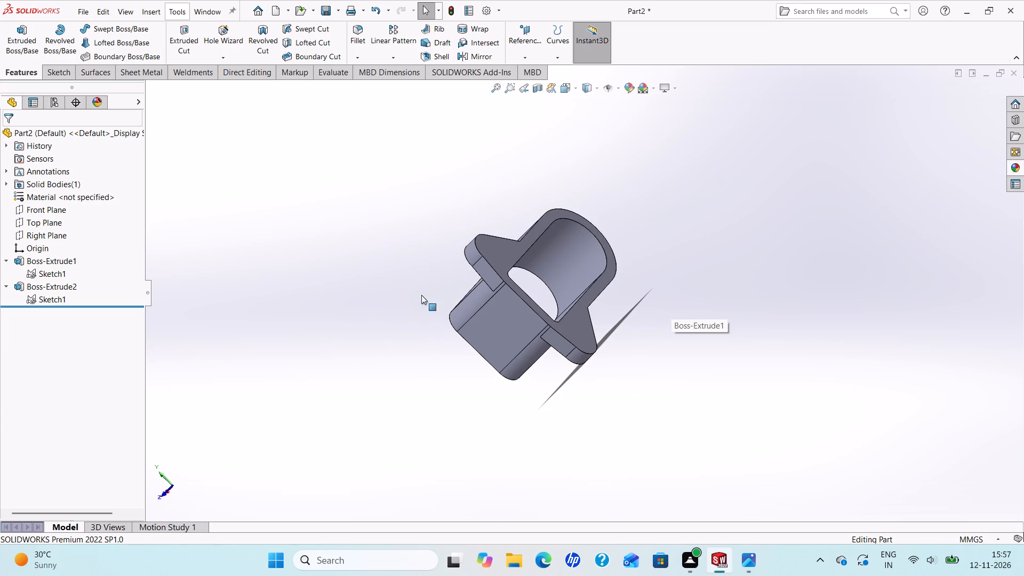
scroll(466, 272, down, 3)
middle_drag(539, 260, 505, 221)
scroll(538, 253, up, 1)
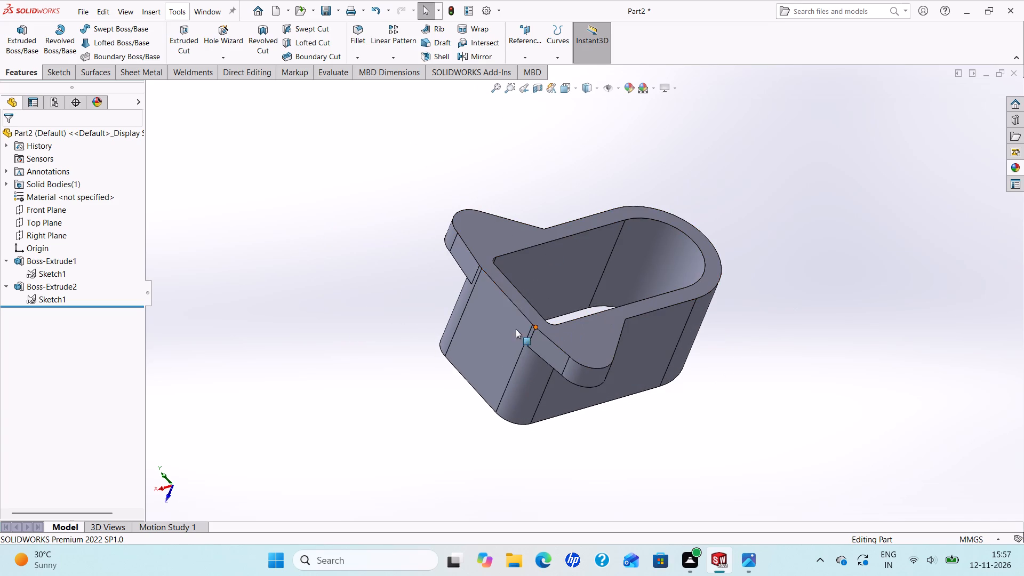
Cut the full 20 mm circle areas of Sketch1 in both ears, 5 mm blind from a 10 mm offset, with the cut direction reversed.
click(45, 304)
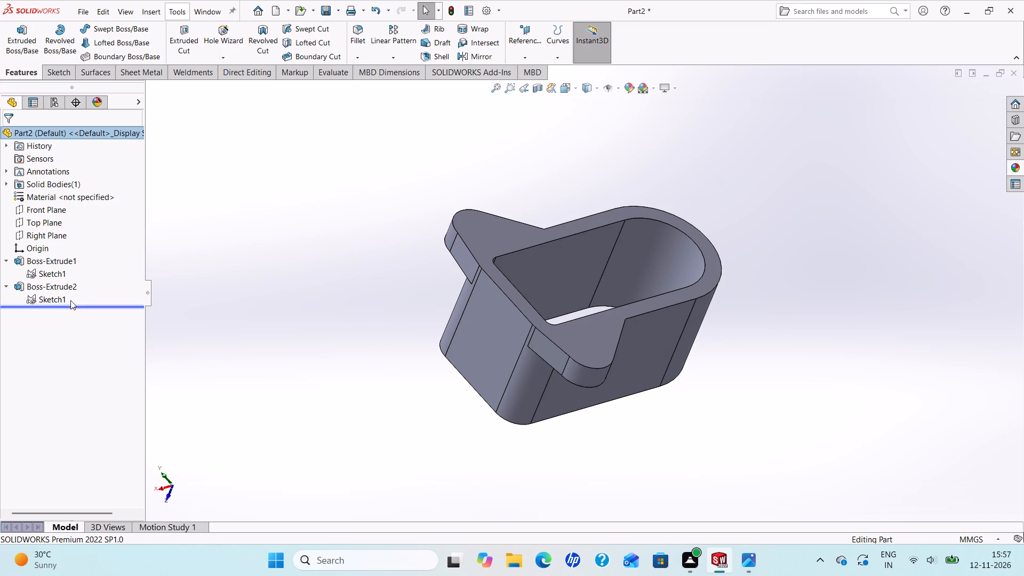
click(50, 299)
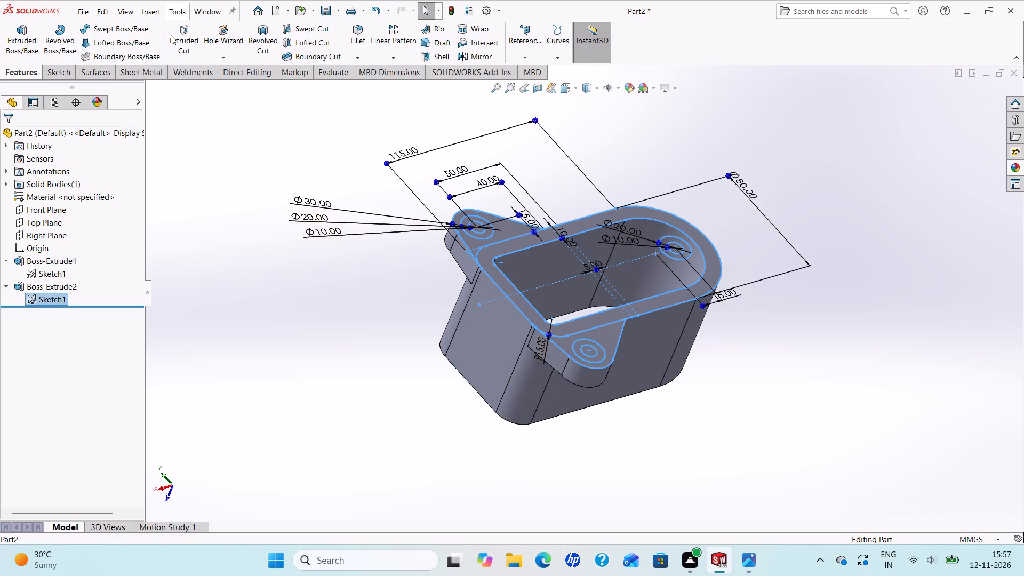
click(180, 33)
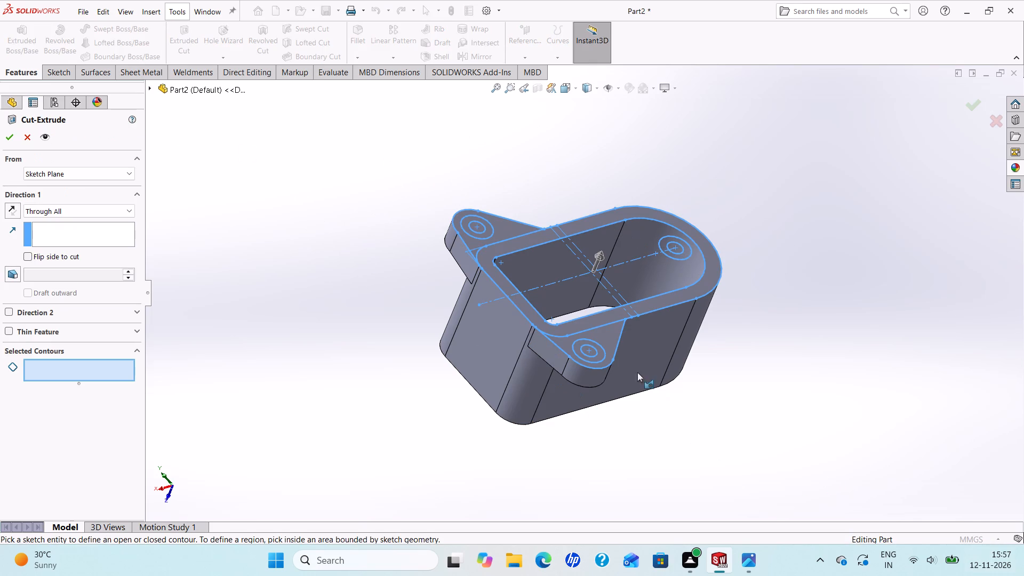
scroll(581, 301, down, 3)
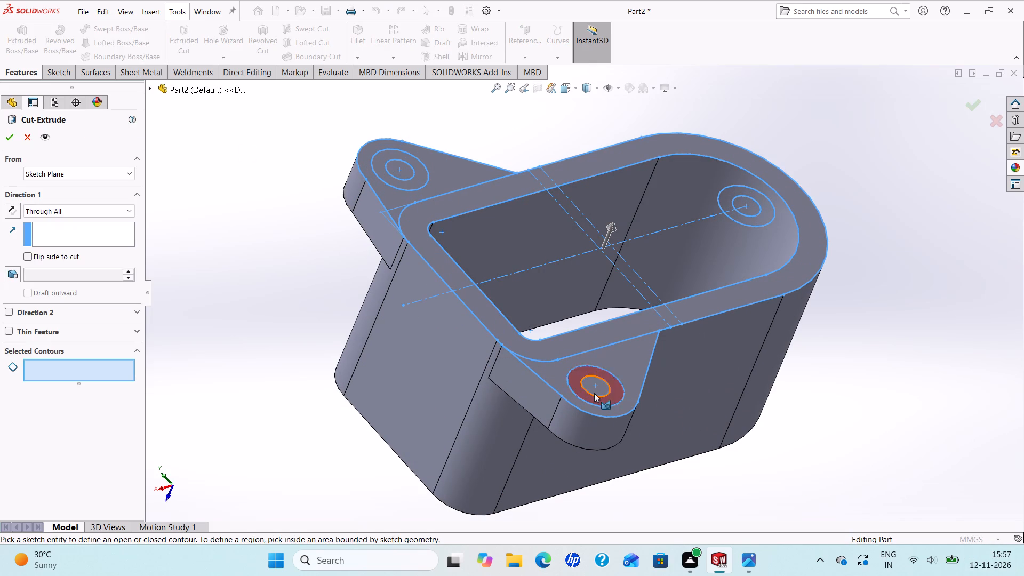
click(595, 393)
click(613, 396)
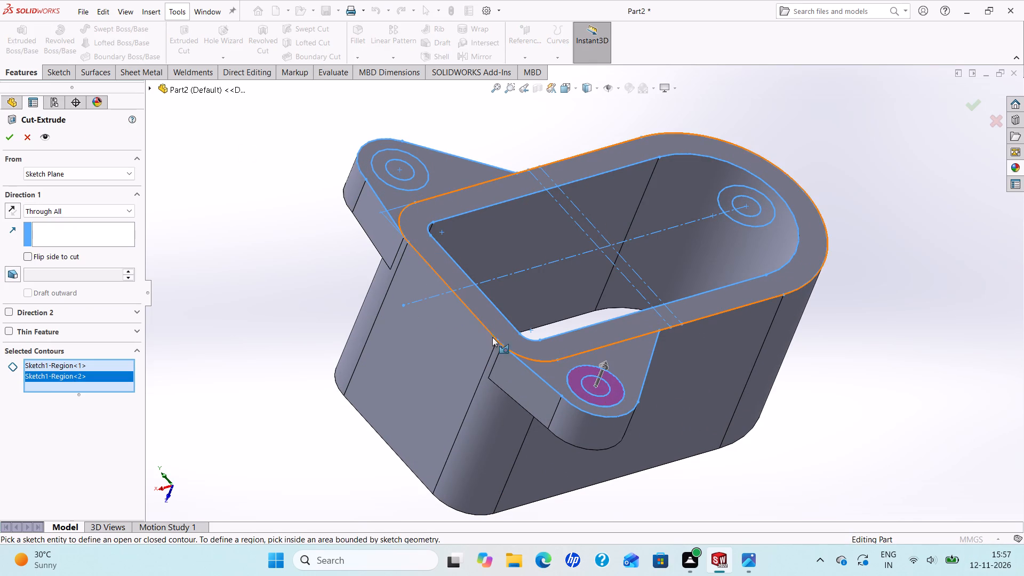
click(396, 167)
click(391, 182)
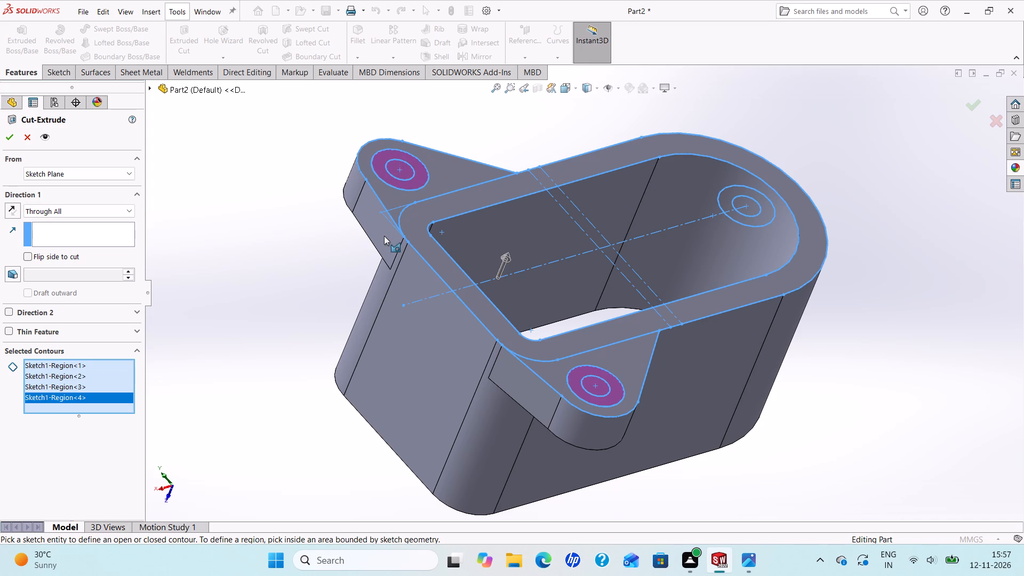
middle_drag(384, 236, 453, 236)
scroll(453, 235, up, 3)
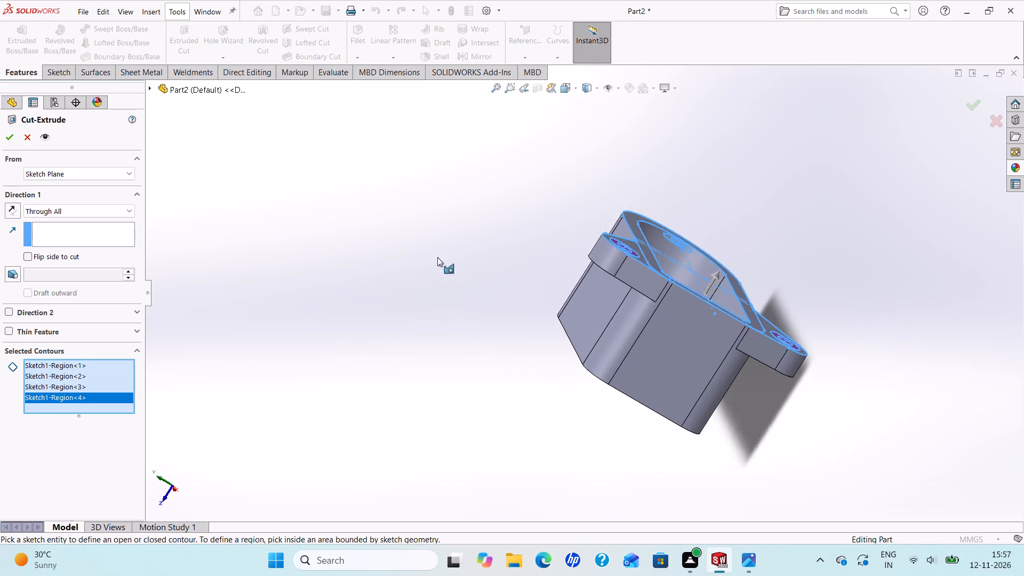
scroll(437, 257, up, 1)
scroll(587, 319, down, 2)
middle_drag(651, 327, 588, 303)
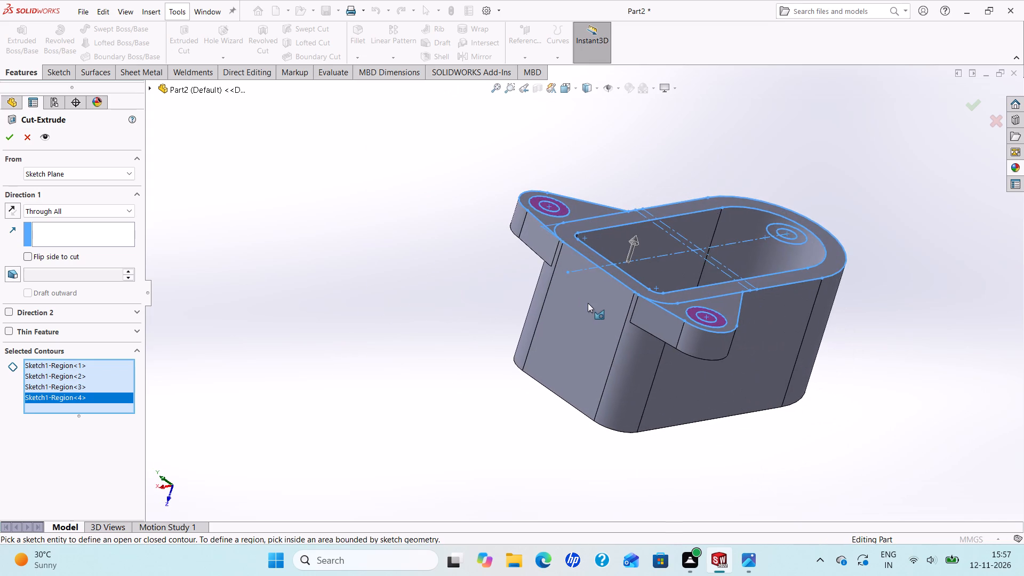
scroll(559, 320, up, 1)
click(106, 171)
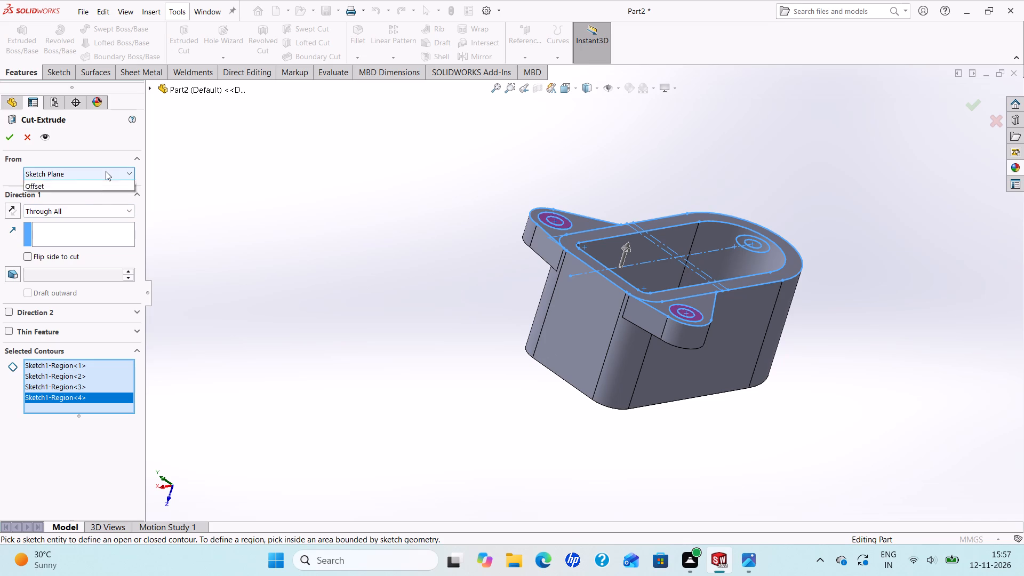
click(47, 208)
drag(63, 194, 48, 195)
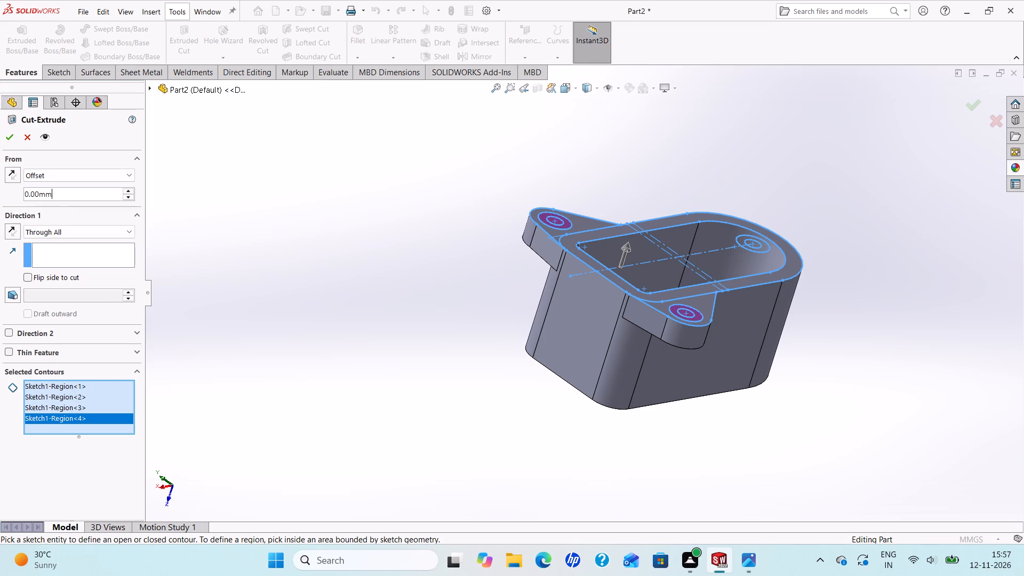
drag(48, 195, 0, 204)
text(10)
key(Return)
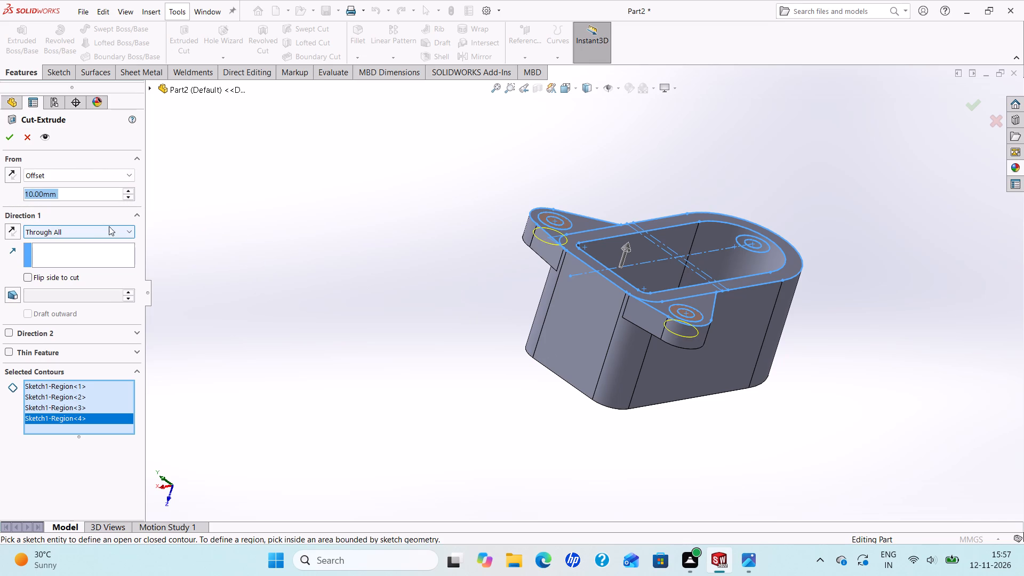
click(125, 230)
click(36, 243)
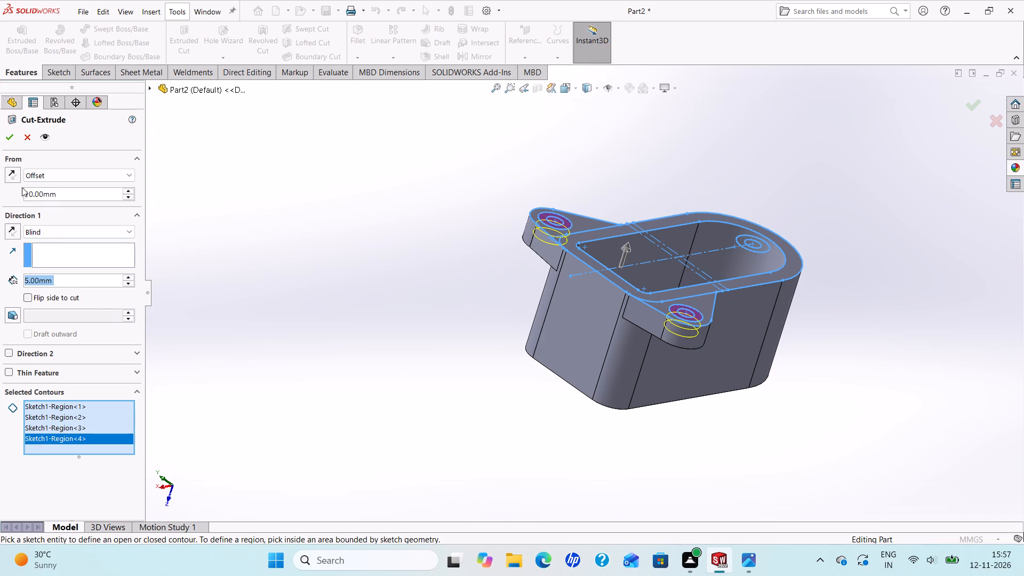
click(17, 230)
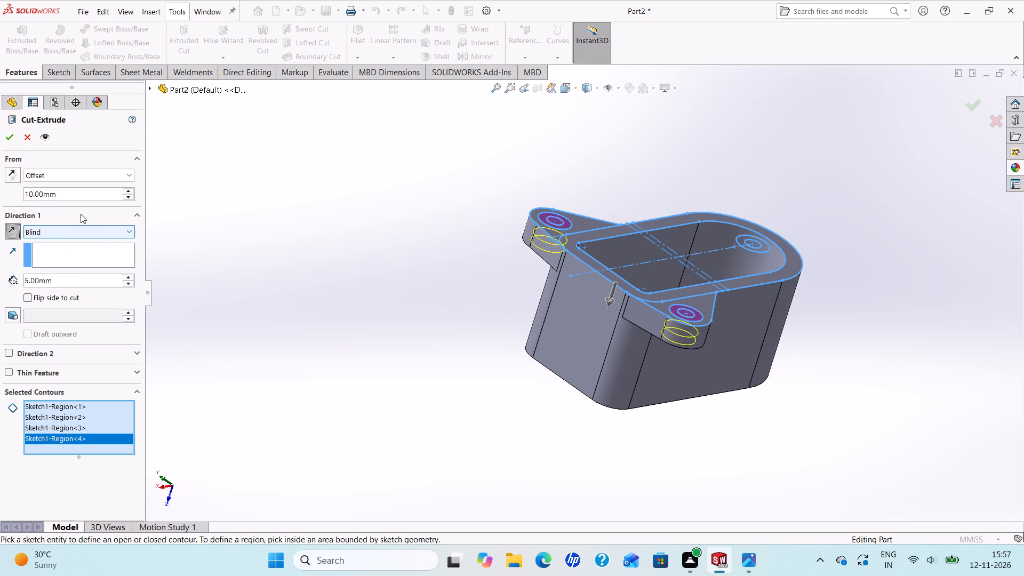
click(11, 139)
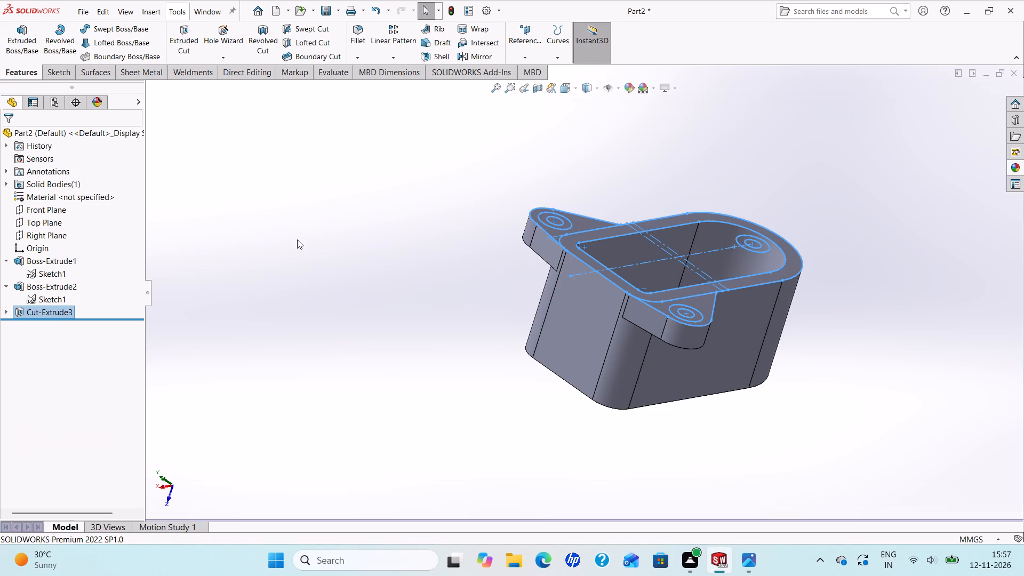
Examine the new ear counterbores from the underside and the sketch face of the housing.
middle_drag(365, 274, 517, 119)
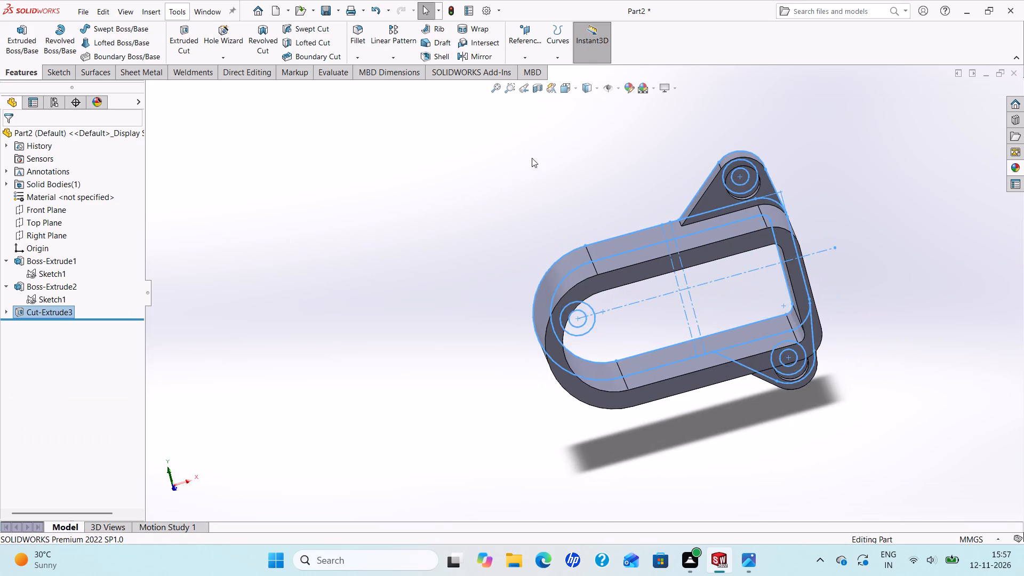
scroll(593, 198, up, 1)
scroll(647, 201, down, 2)
middle_drag(690, 230, 539, 267)
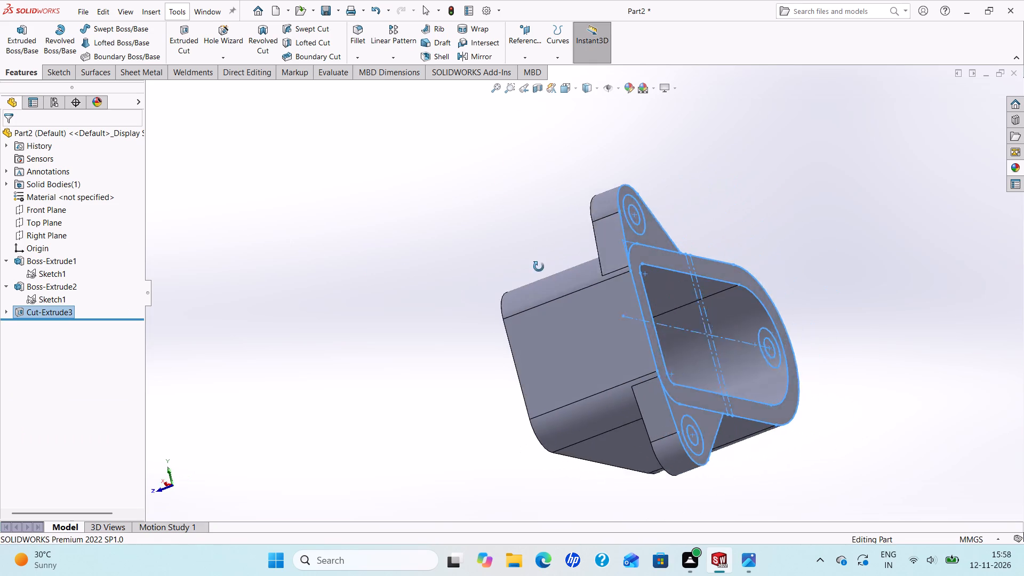
middle_drag(539, 267, 480, 267)
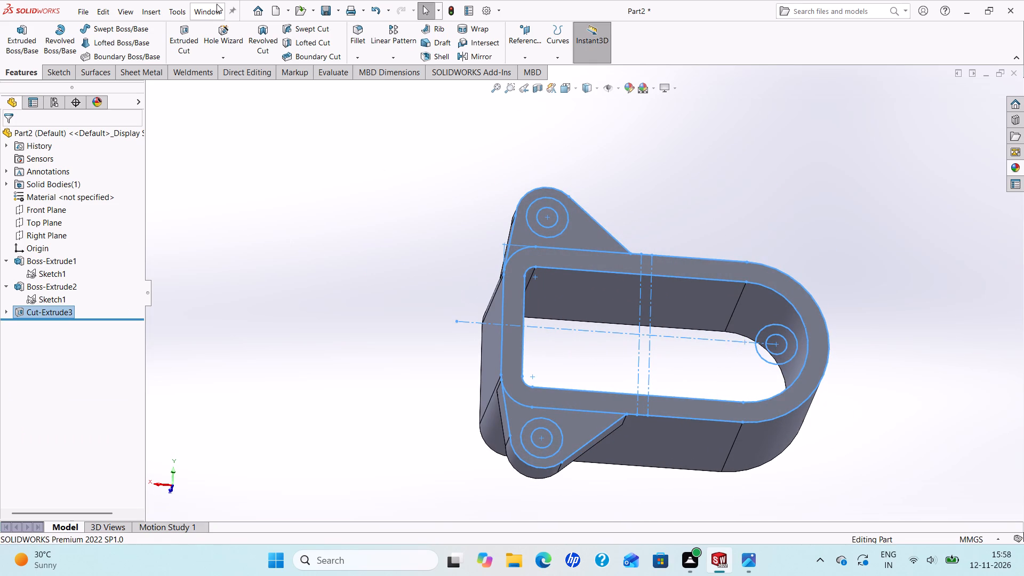
Cut the 10 mm circle regions of Sketch1 in both mounting ears Through All, with the cut direction reversed.
click(190, 38)
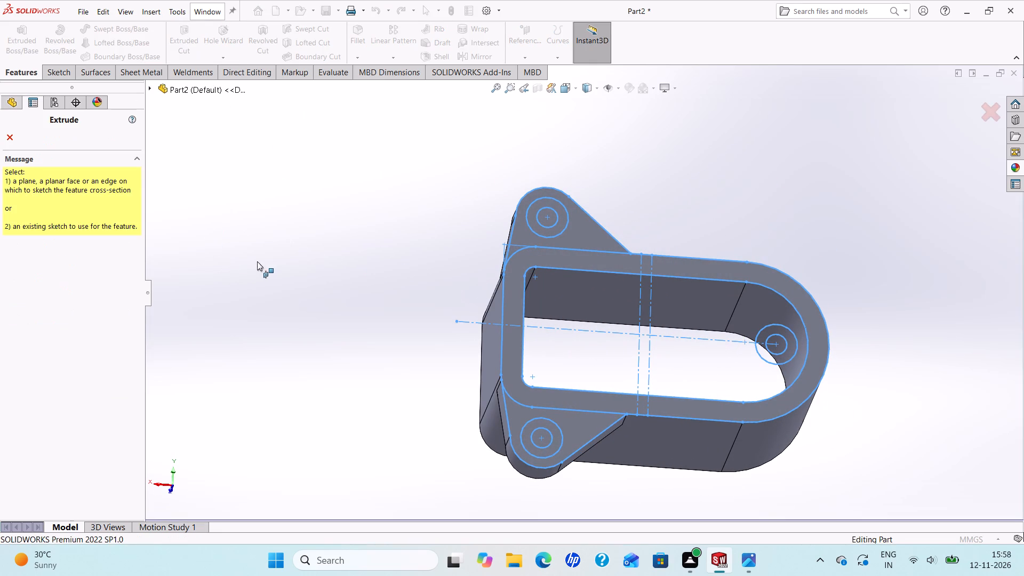
click(14, 142)
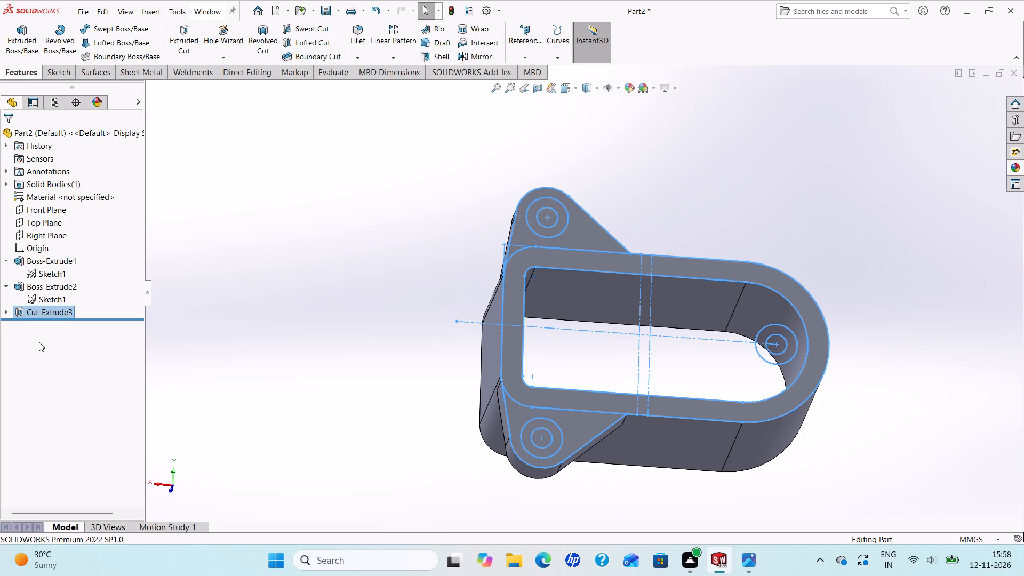
click(57, 298)
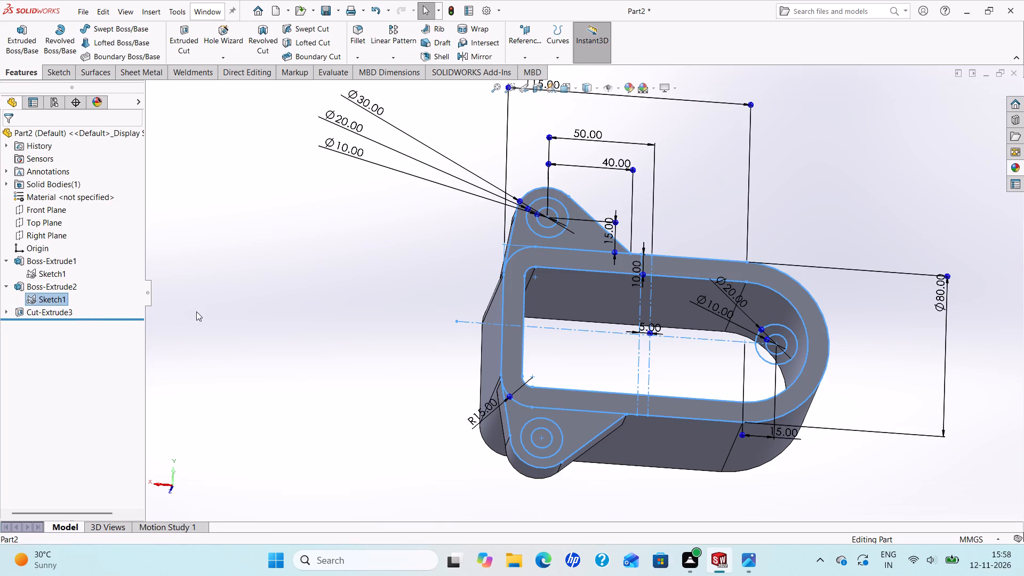
click(190, 44)
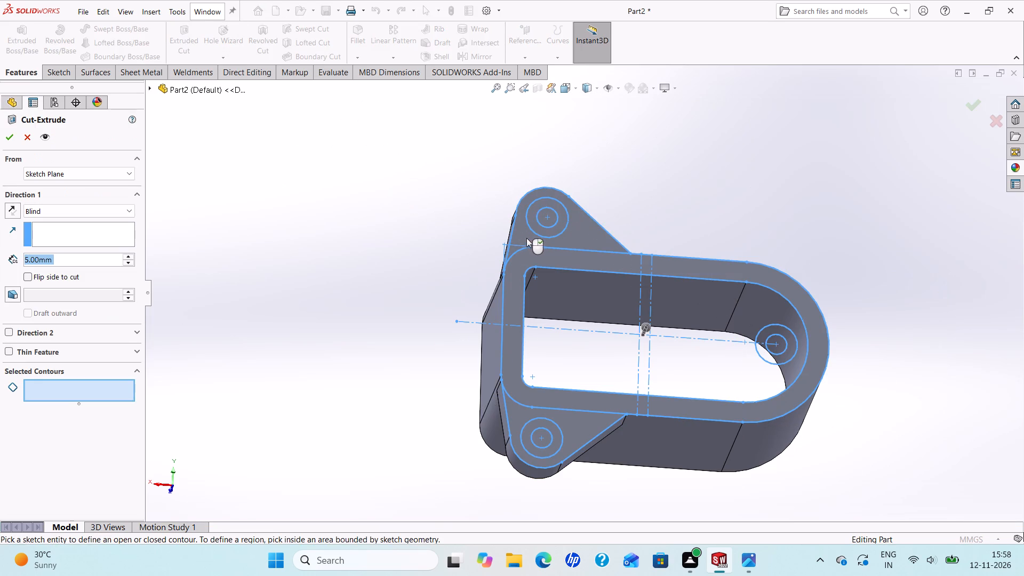
scroll(531, 237, down, 2)
click(555, 221)
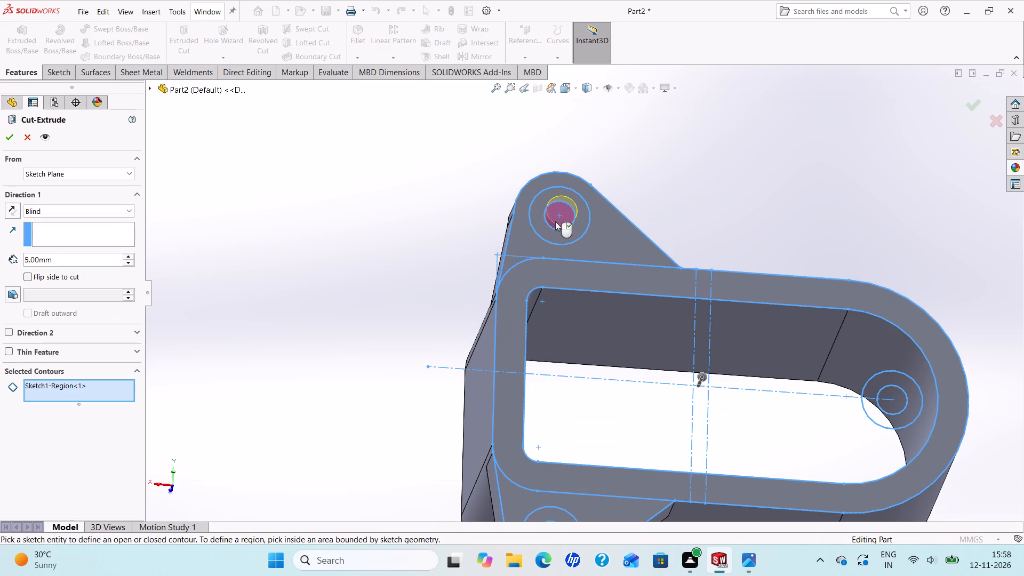
scroll(539, 259, up, 4)
scroll(561, 409, down, 3)
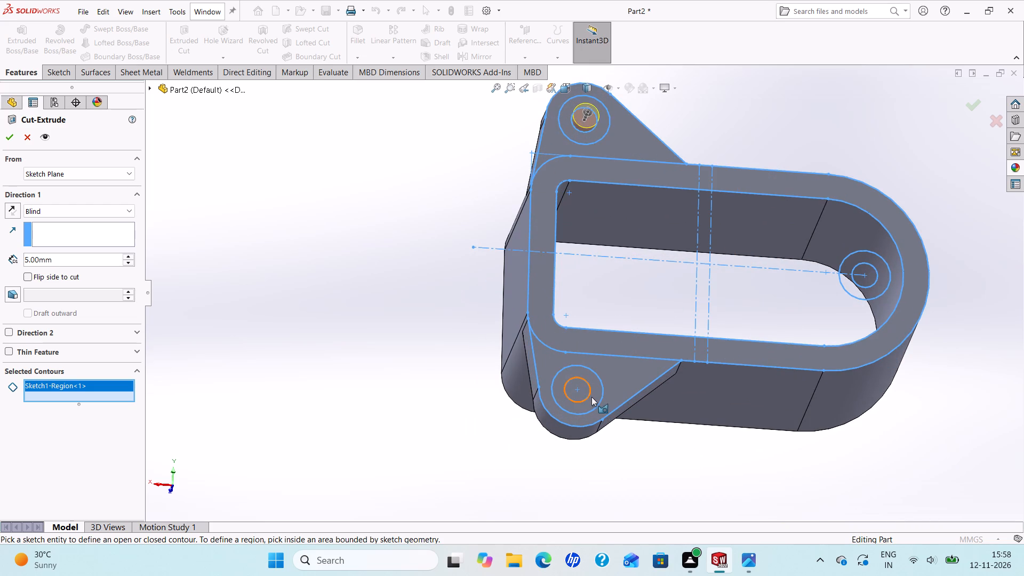
click(585, 393)
middle_drag(510, 401, 524, 322)
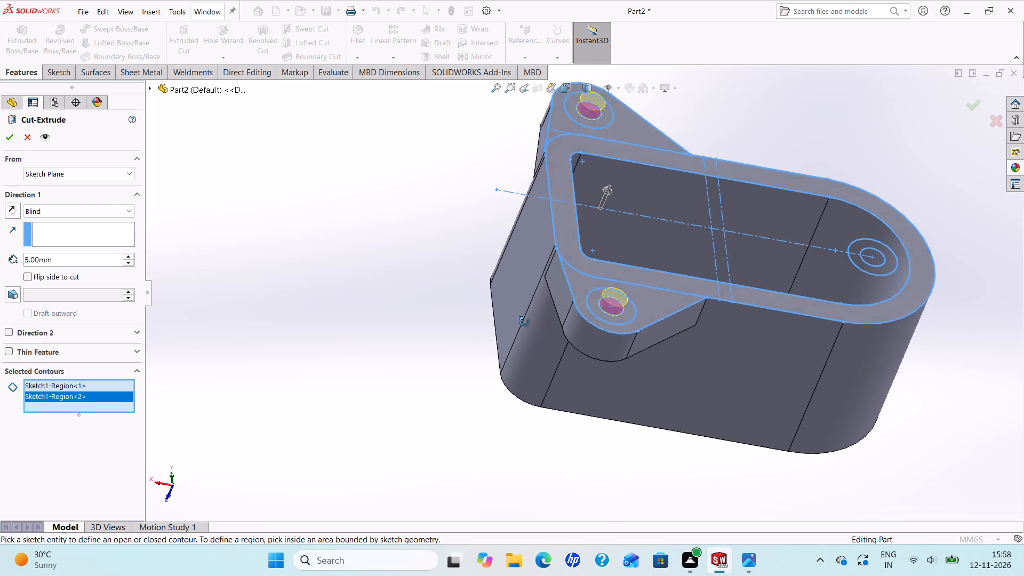
middle_drag(524, 322, 540, 263)
scroll(540, 263, up, 1)
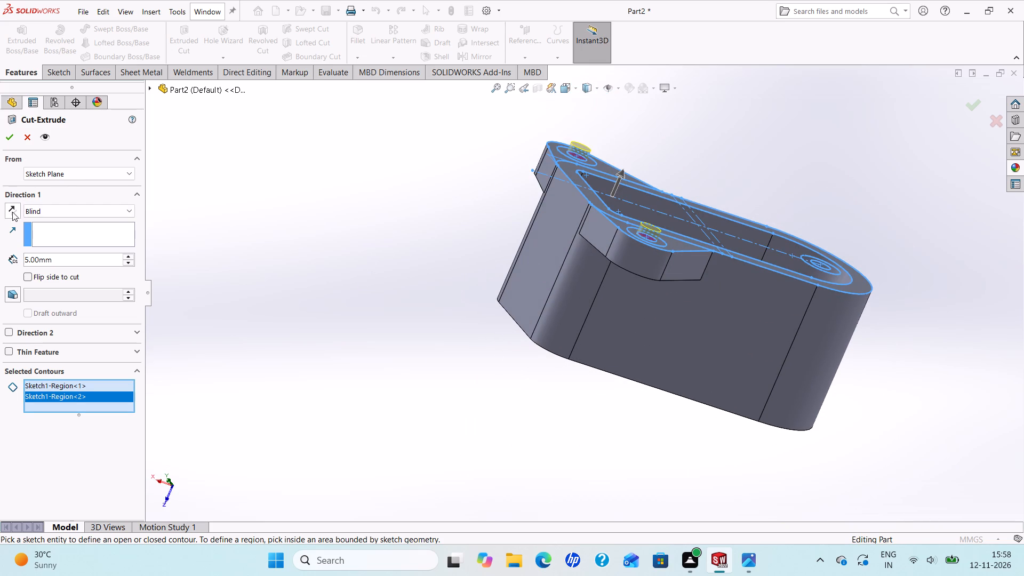
click(12, 212)
click(132, 209)
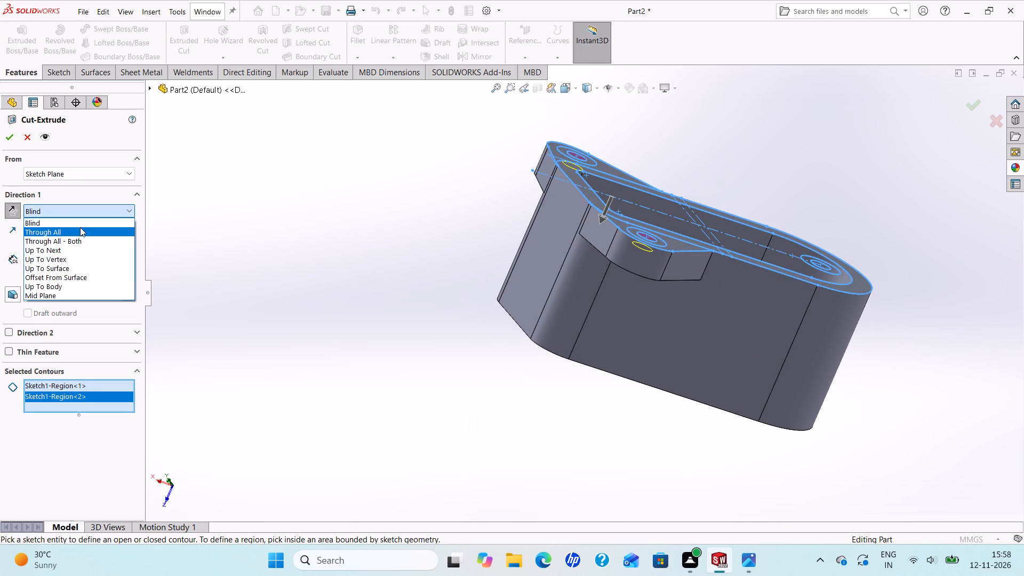
click(80, 227)
click(5, 135)
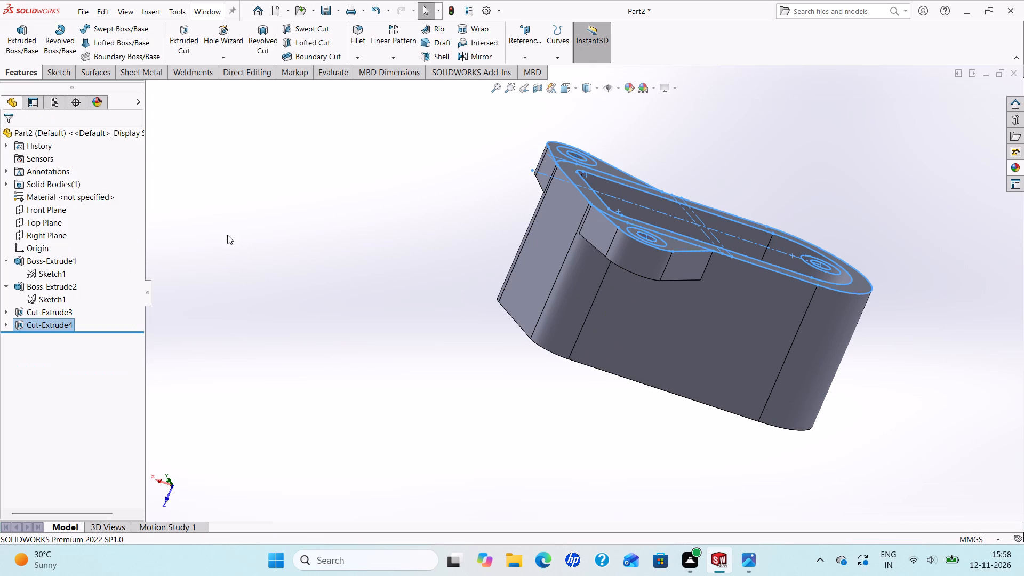
key(Escape)
Examine the counterbored through holes in both mounting ears from several angles around the housing.
middle_drag(331, 331, 381, 348)
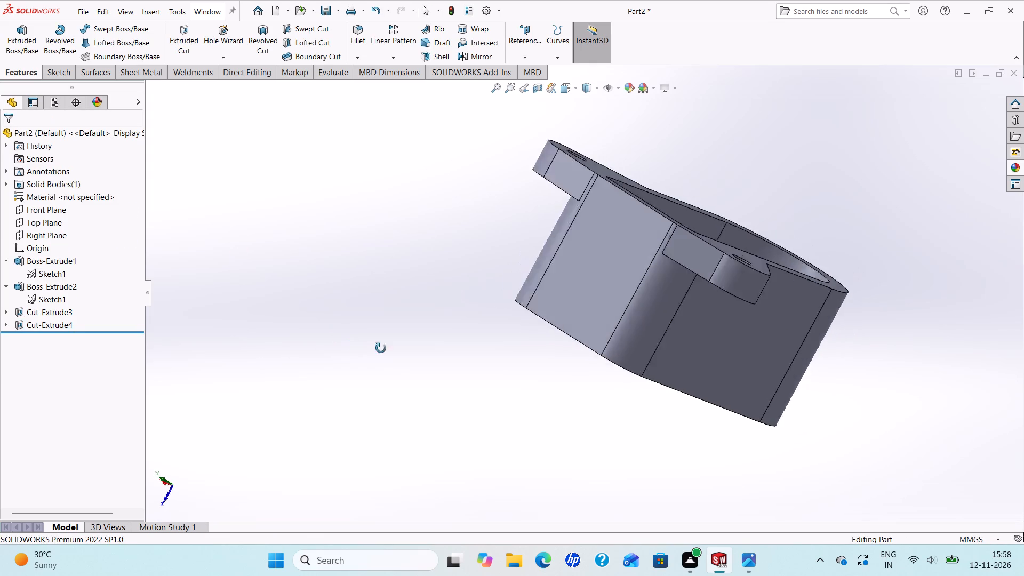
middle_drag(381, 348, 462, 187)
scroll(462, 187, up, 3)
scroll(729, 353, down, 1)
middle_drag(725, 311, 715, 292)
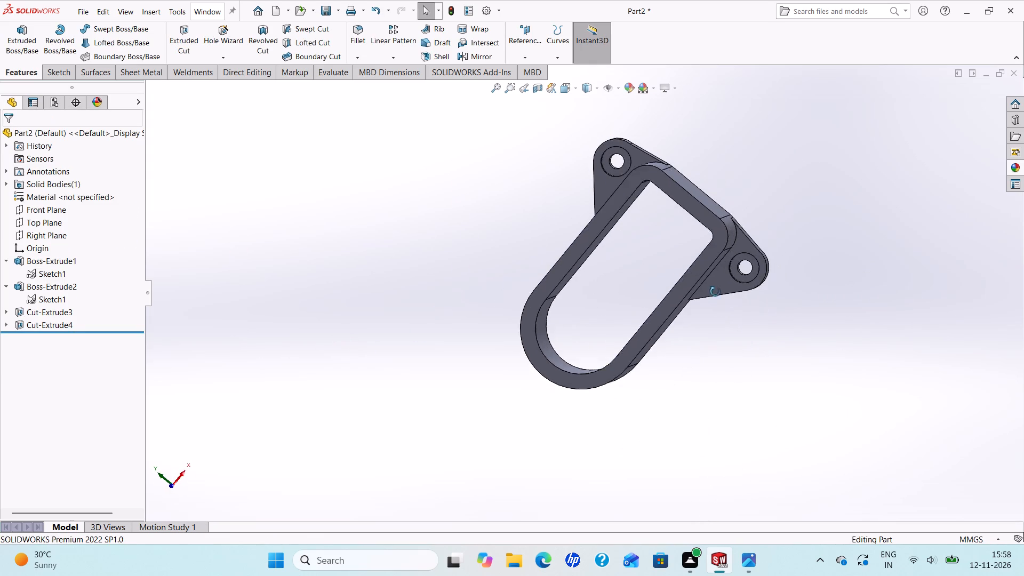
middle_drag(715, 292, 691, 293)
scroll(690, 294, up, 2)
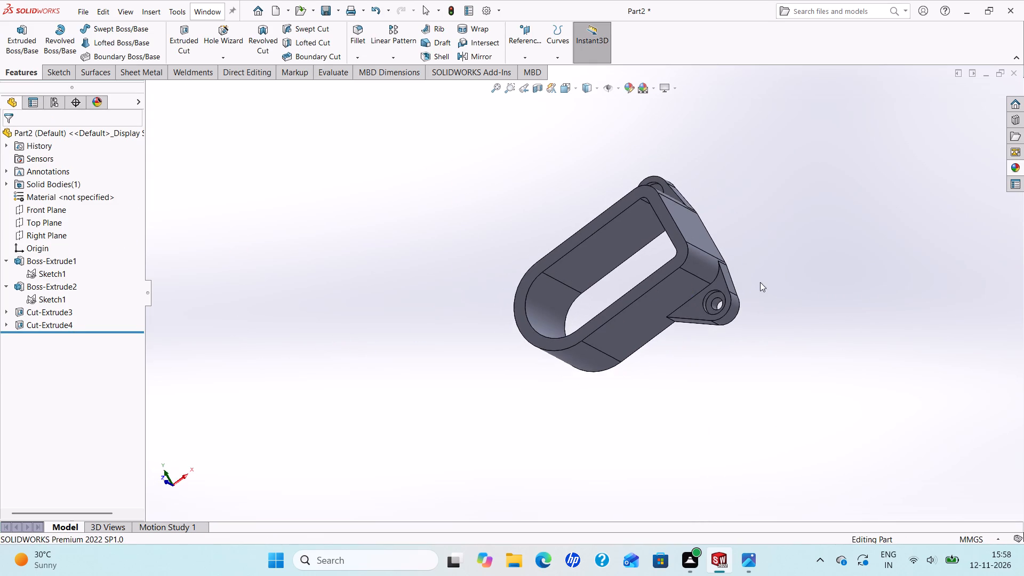
scroll(761, 282, down, 1)
scroll(710, 272, down, 2)
scroll(637, 286, up, 3)
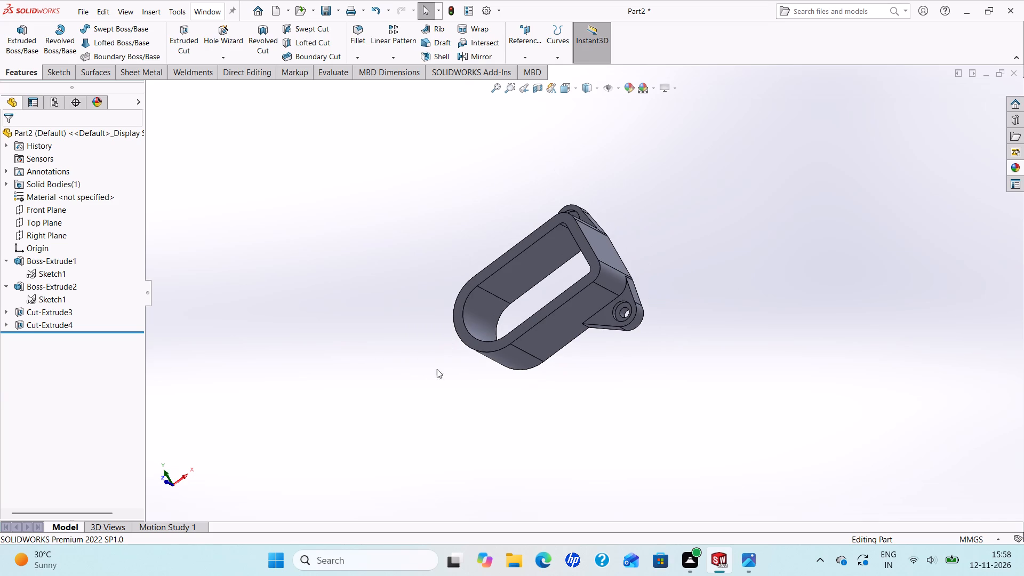
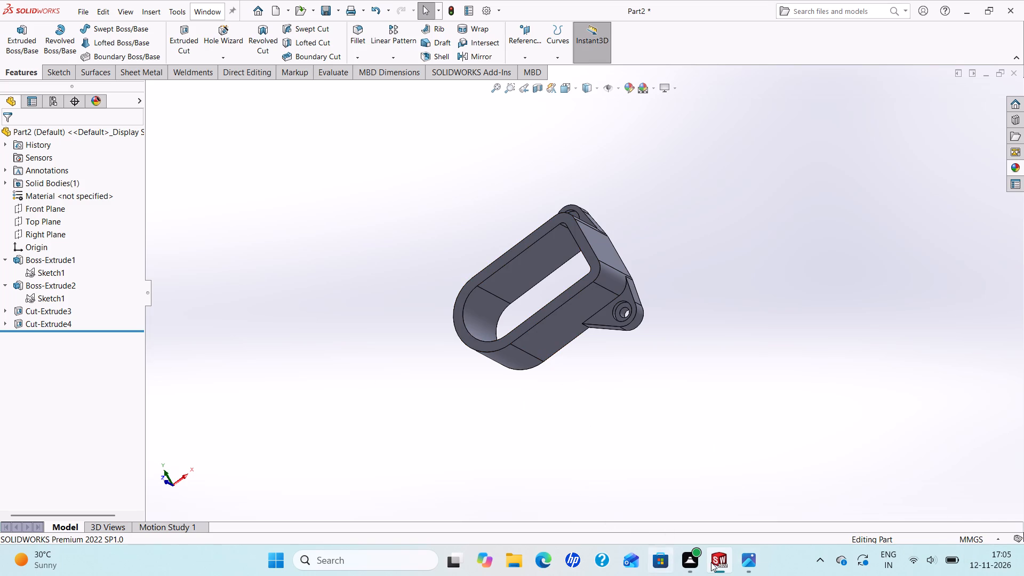
Examine the top and front views of reference drawing 634 for the cross bore, boss and clevis dimensions.
click(746, 561)
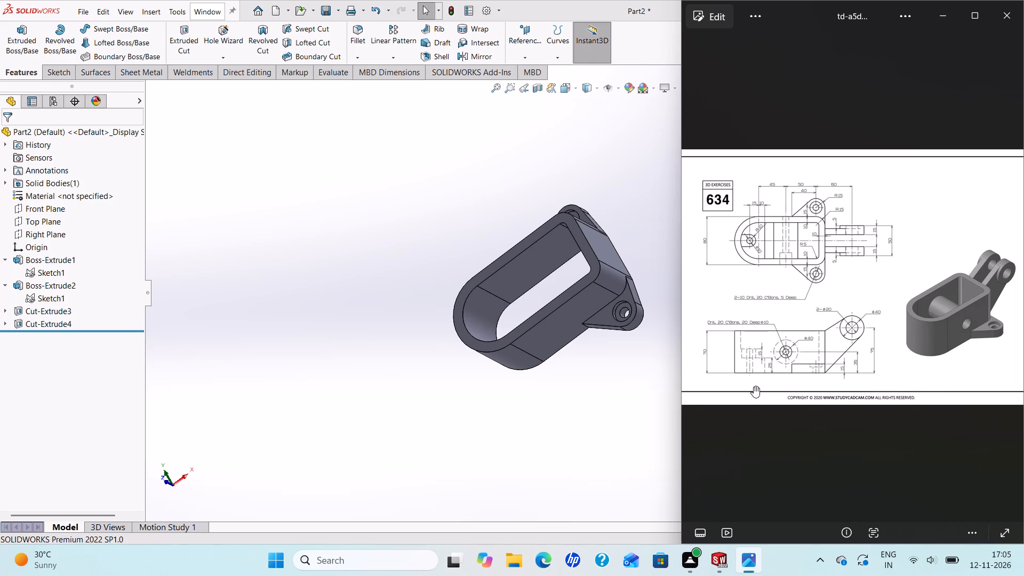
scroll(772, 349, up, 6)
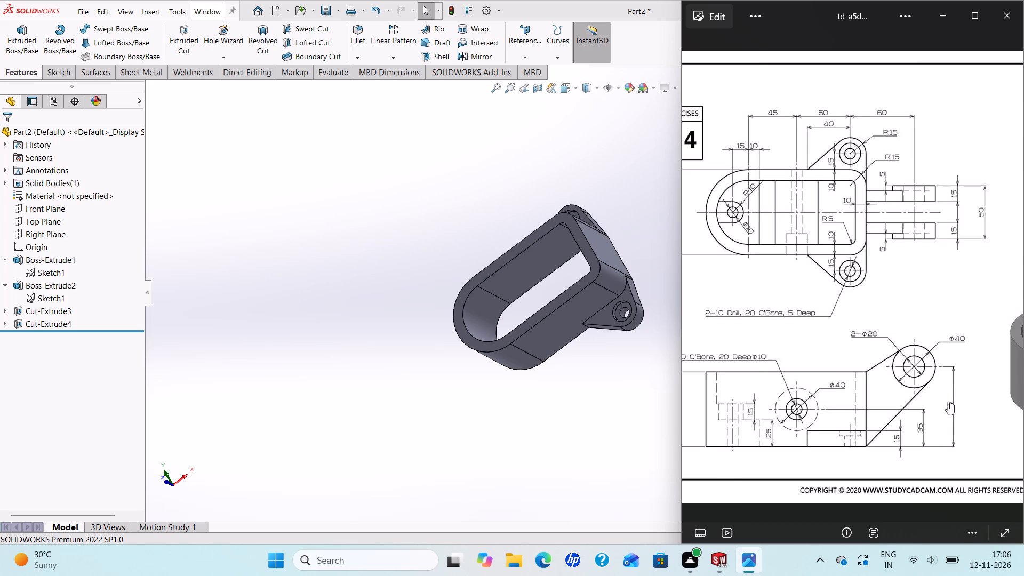
scroll(935, 404, up, 3)
scroll(843, 375, up, 2)
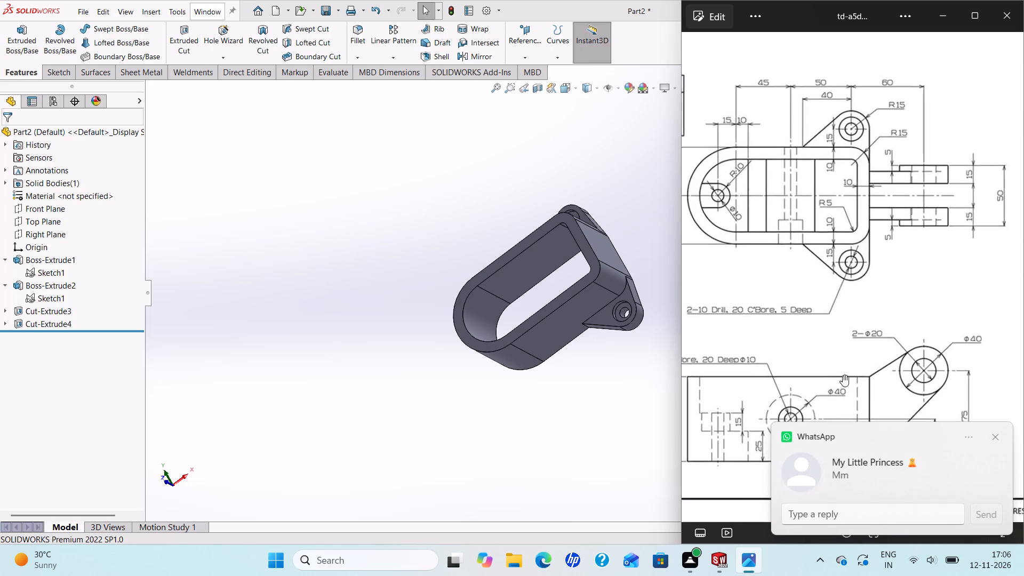
scroll(843, 376, down, 4)
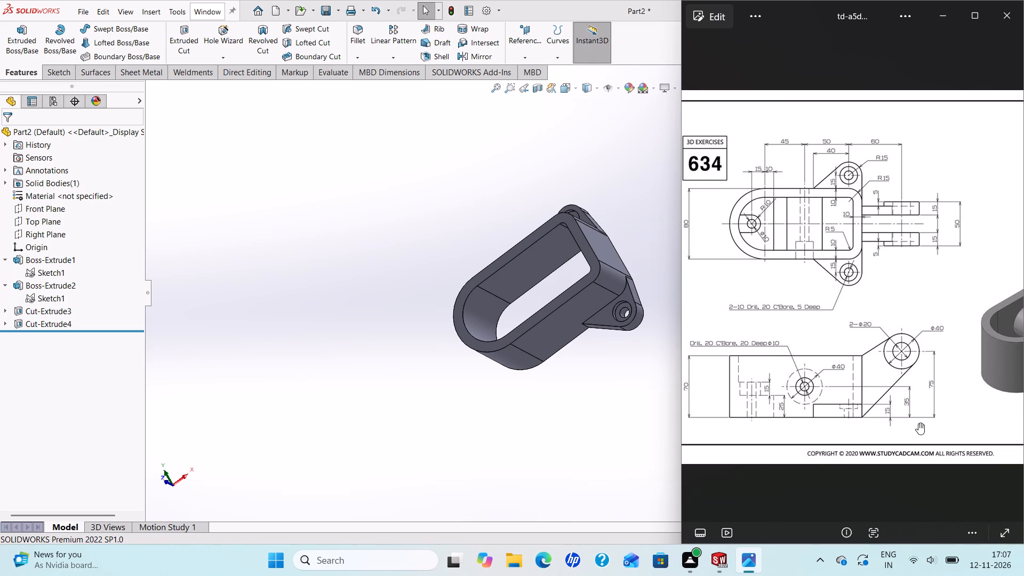
scroll(975, 393, down, 2)
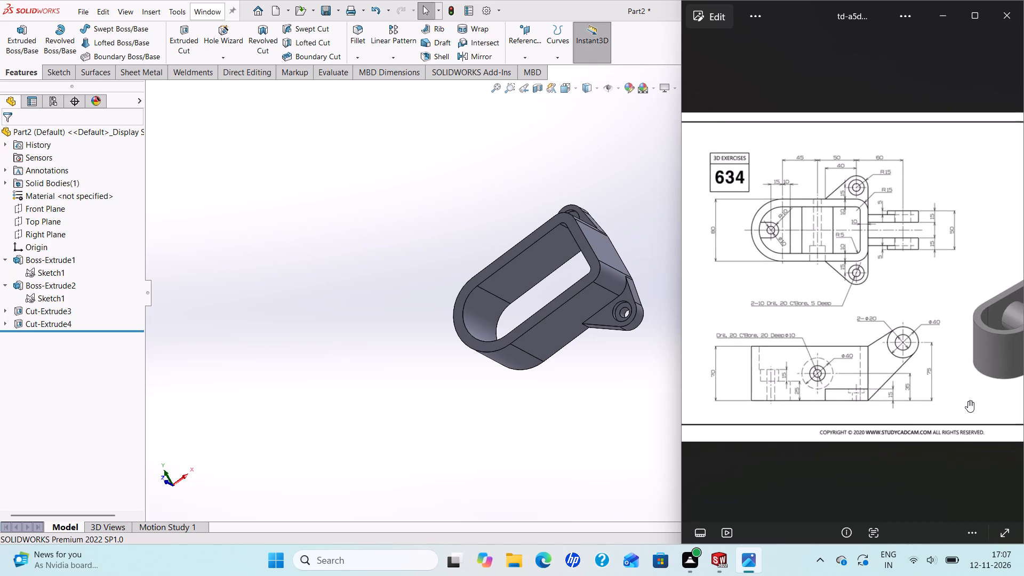
scroll(822, 373, down, 1)
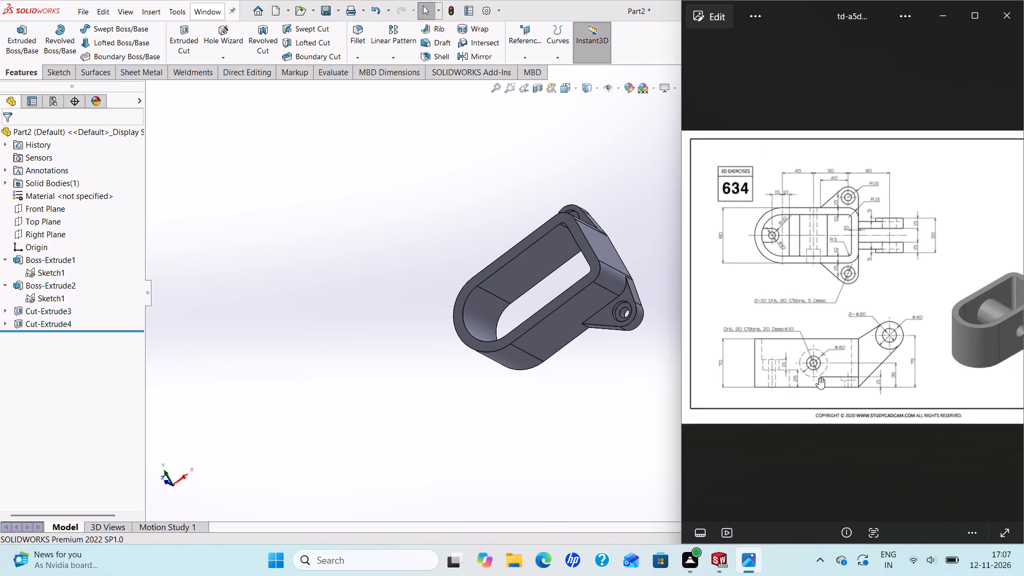
scroll(818, 374, up, 4)
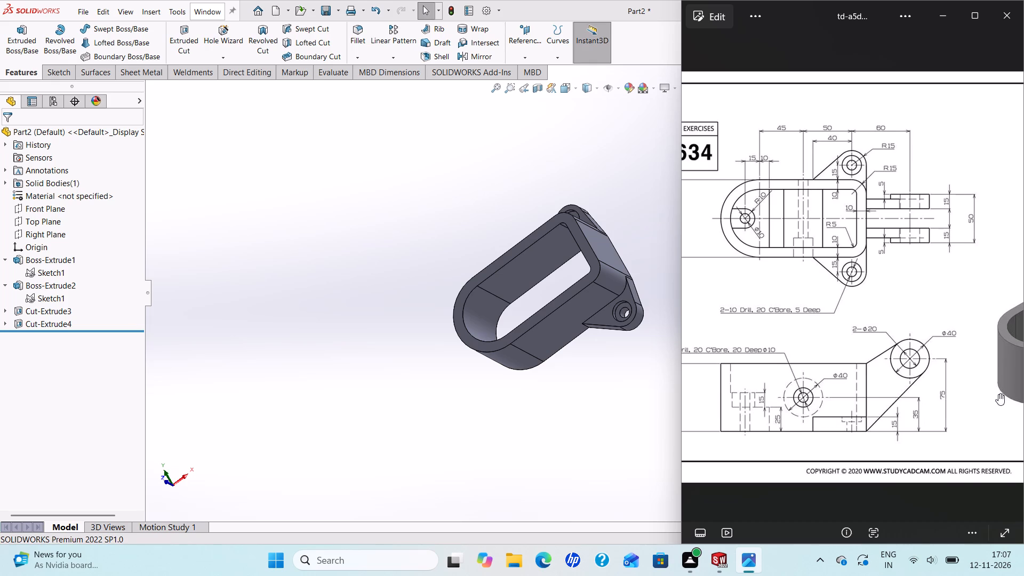
scroll(998, 394, up, 3)
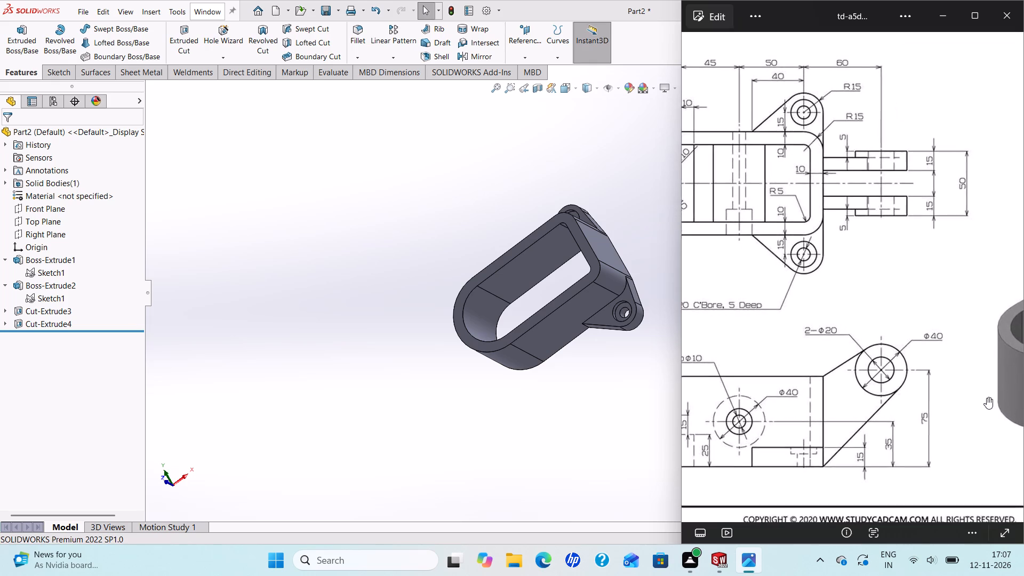
scroll(981, 402, down, 9)
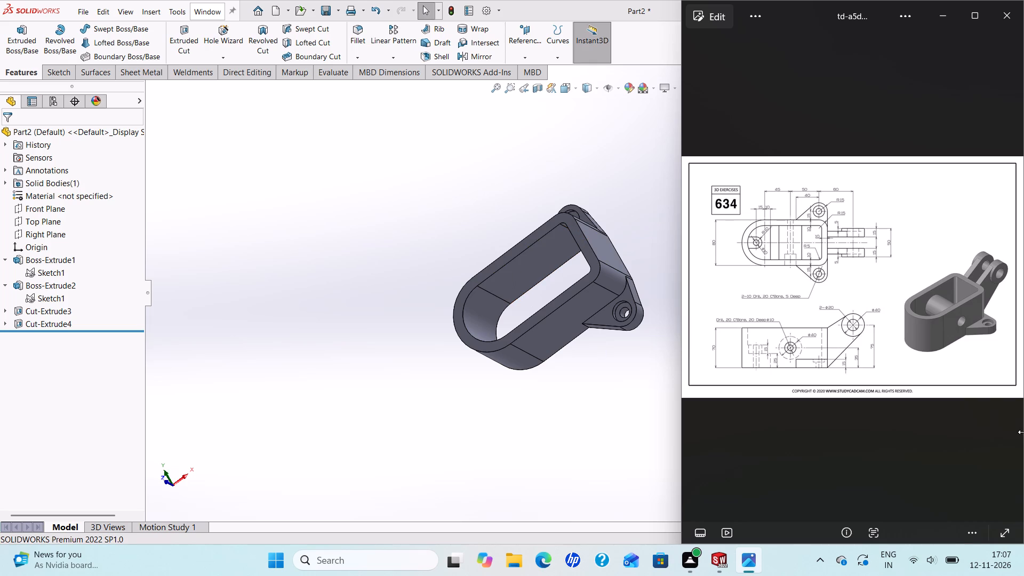
Start a sketch on the Top Plane and draw a 155 mm horizontal centerline across the housing at mid-height.
click(34, 222)
click(47, 204)
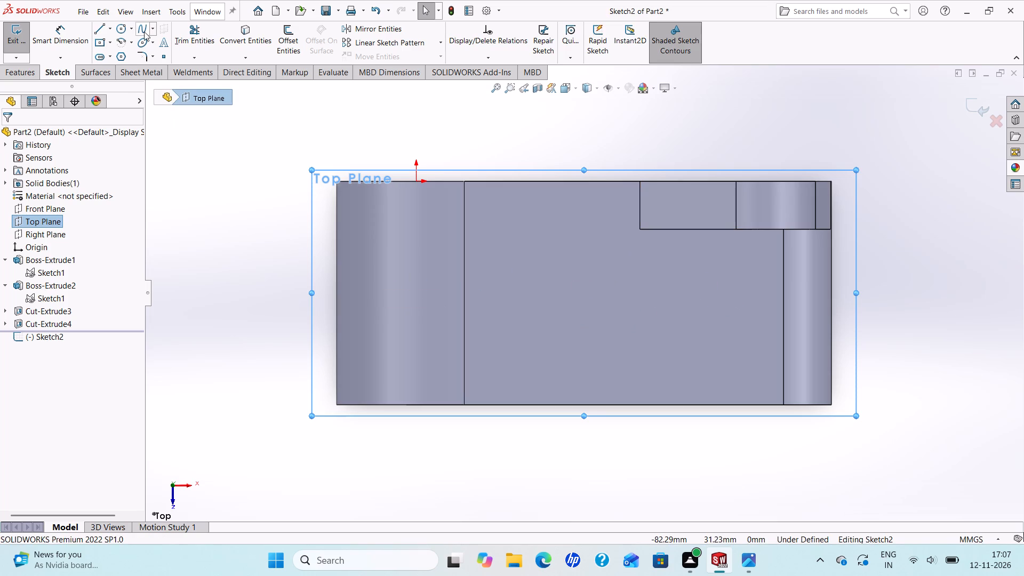
click(129, 28)
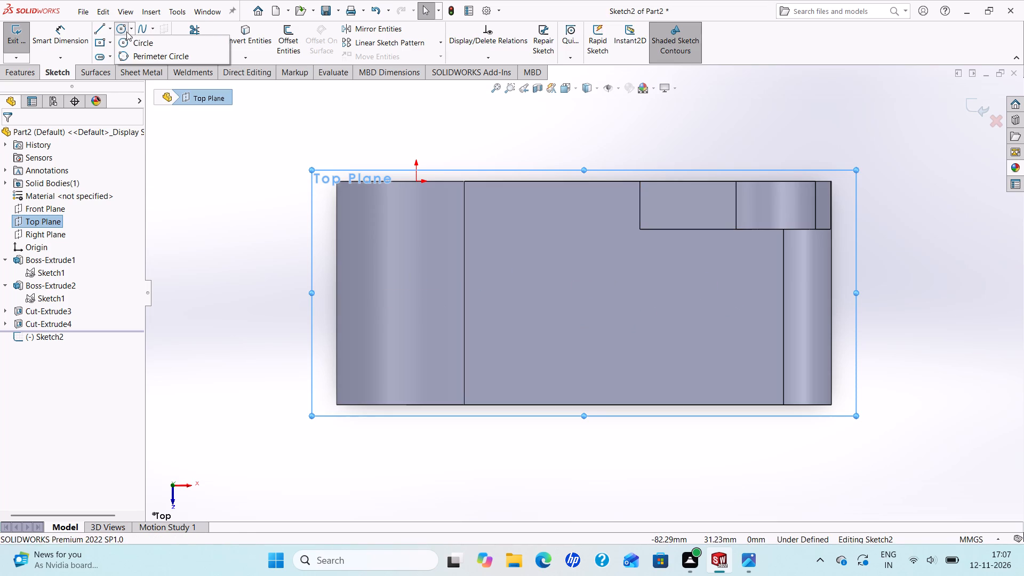
click(111, 29)
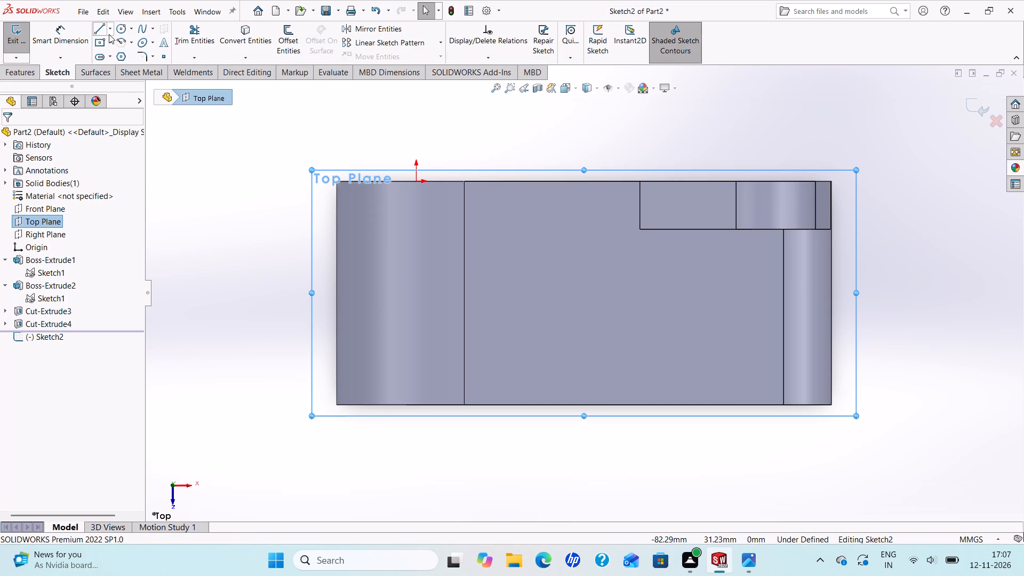
click(107, 29)
click(119, 57)
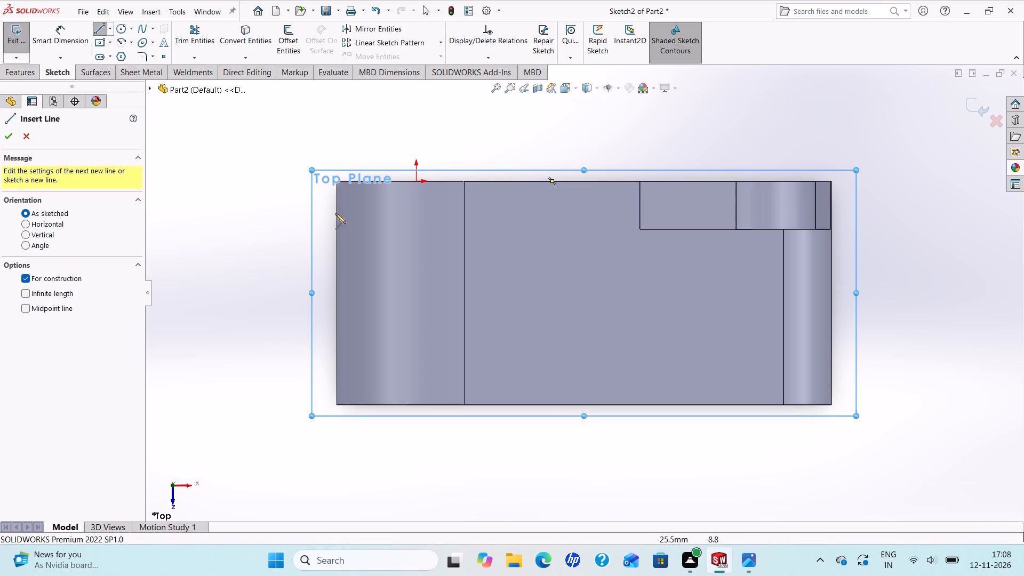
click(336, 292)
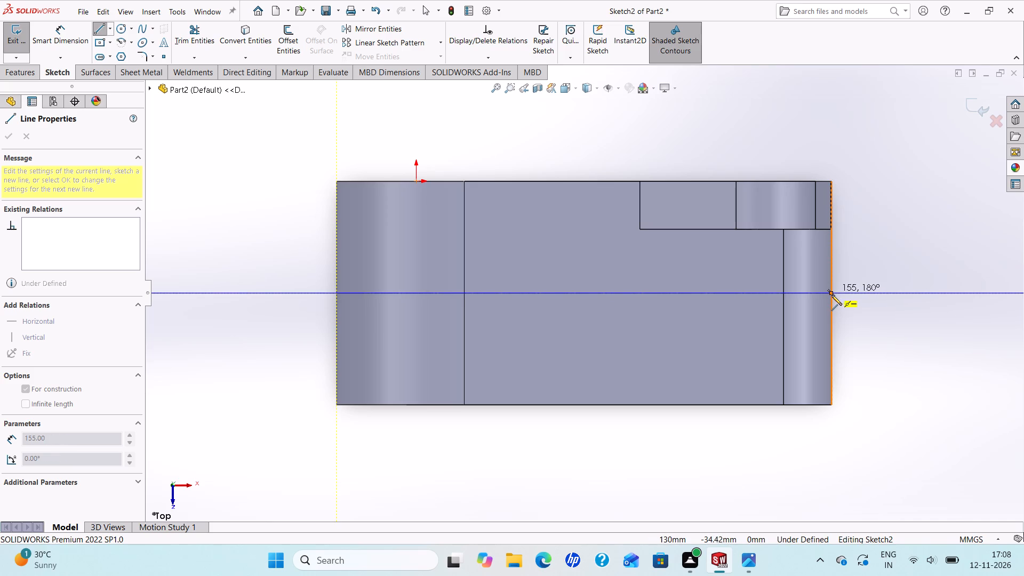
click(831, 295)
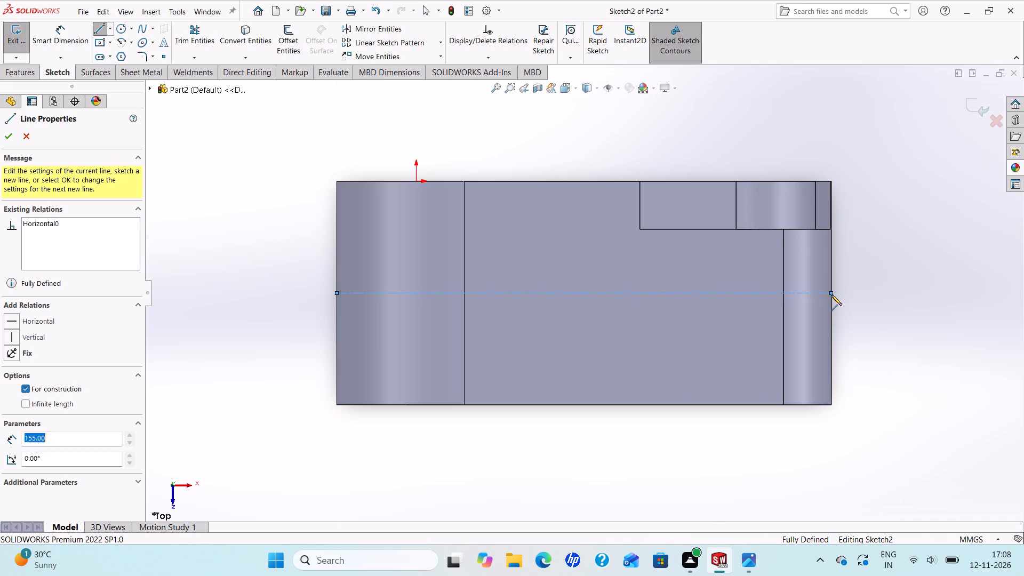
right_click(831, 295)
click(866, 302)
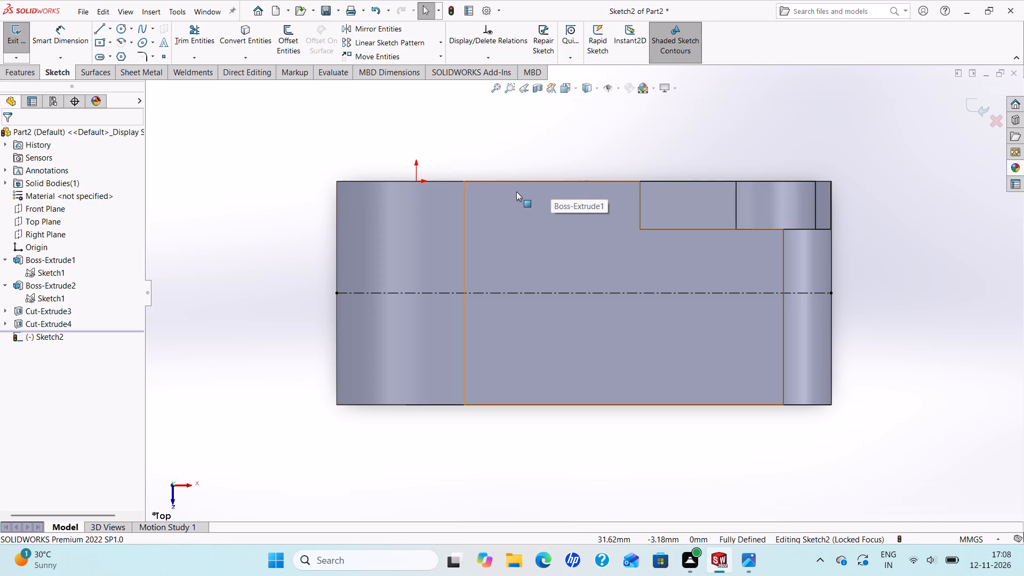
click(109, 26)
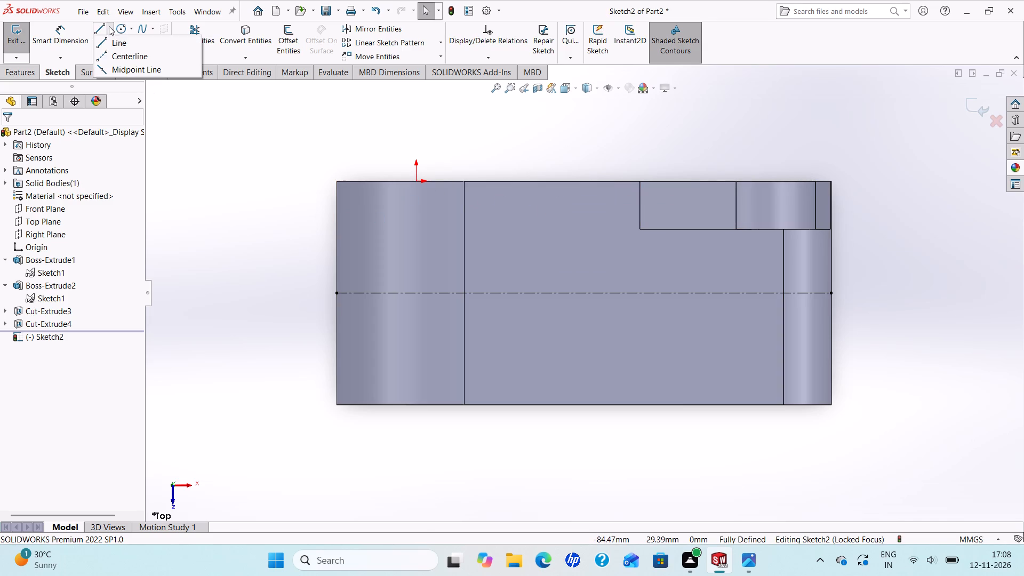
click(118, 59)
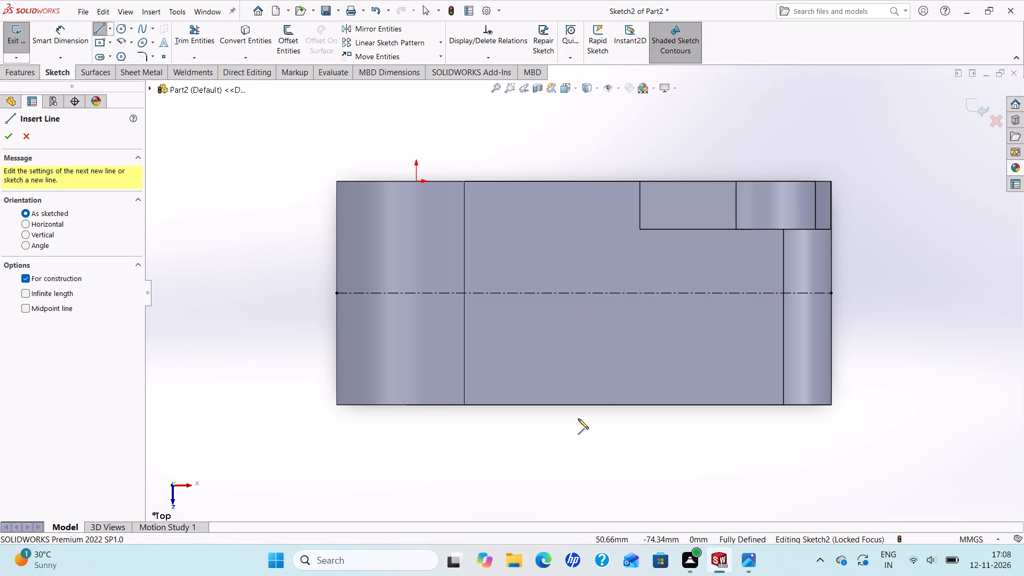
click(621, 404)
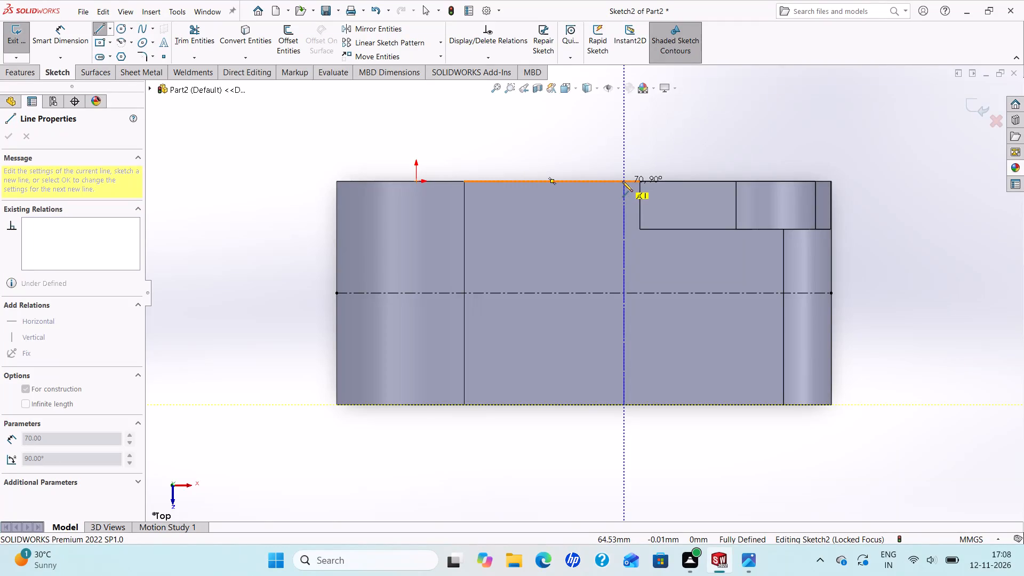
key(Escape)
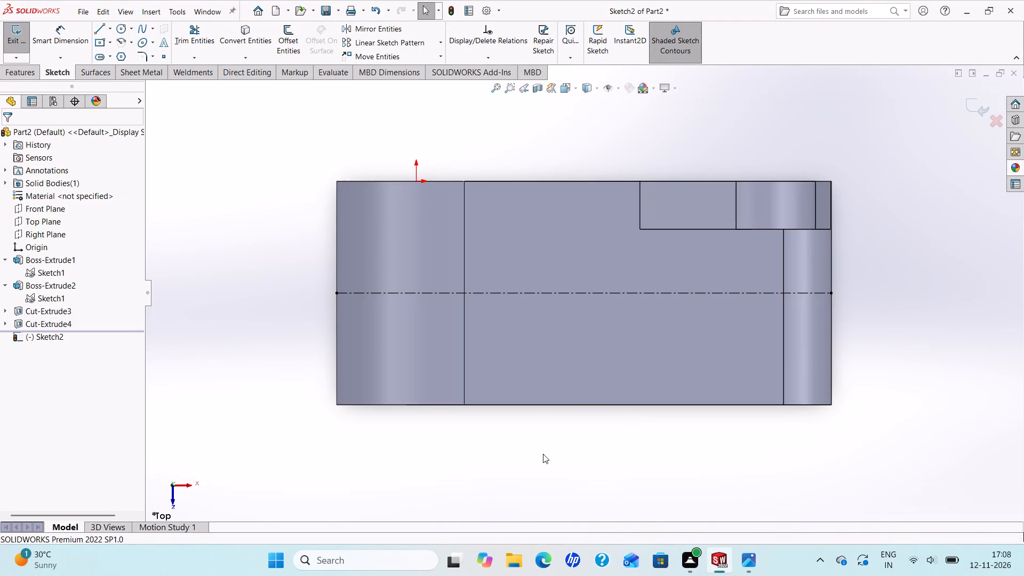
Draw a 70 mm vertical centerline across the housing in Sketch2, starting at the midpoint of the straight edge beside the ear.
middle_drag(564, 401, 566, 270)
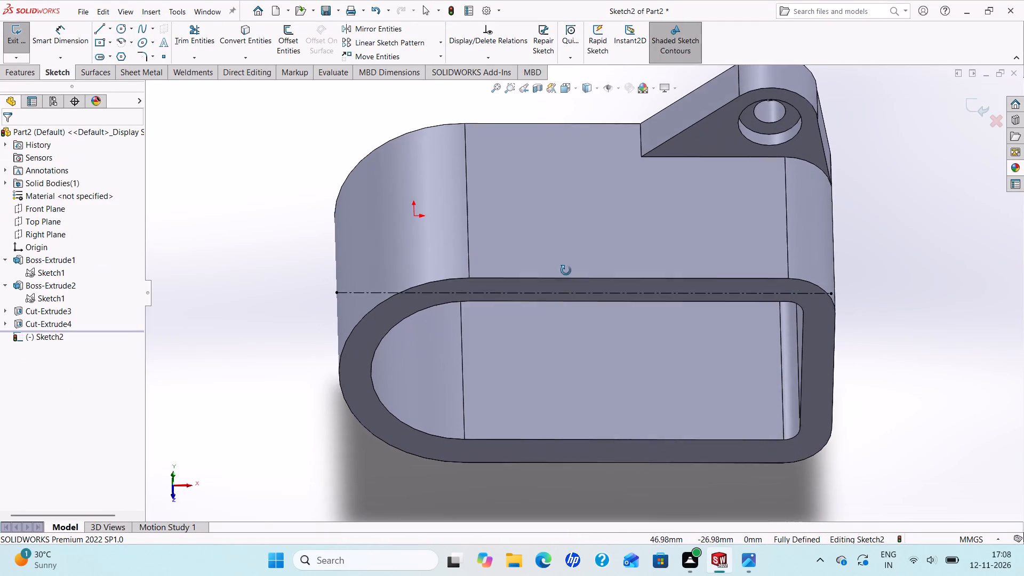
middle_drag(566, 270, 566, 193)
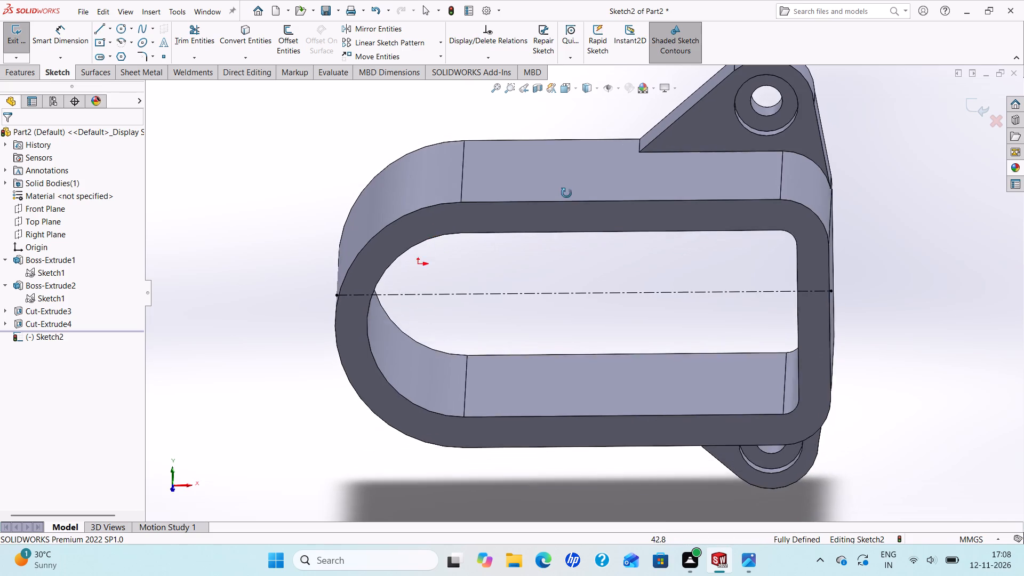
middle_drag(566, 193, 564, 160)
scroll(558, 181, up, 1)
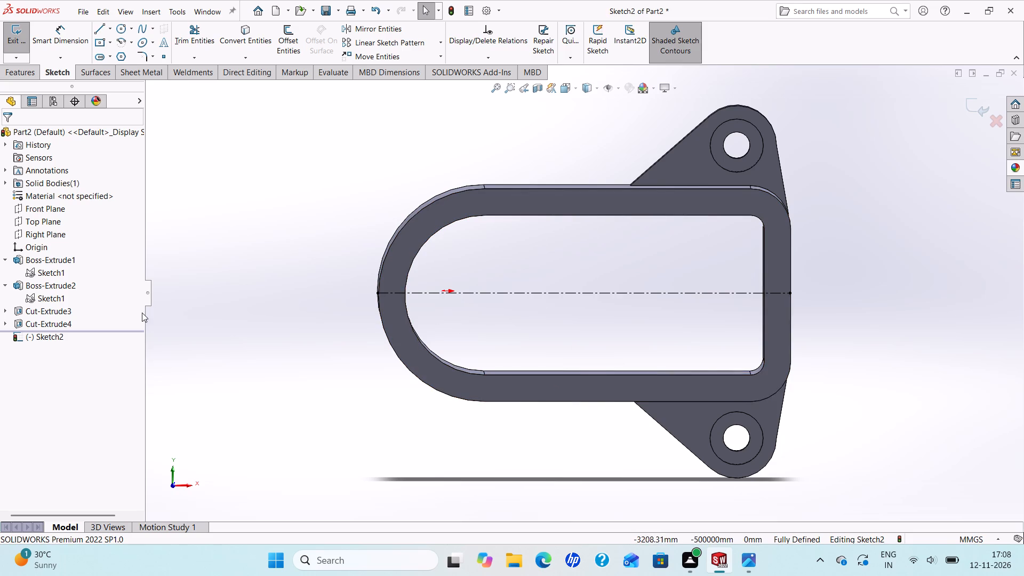
right_click(54, 341)
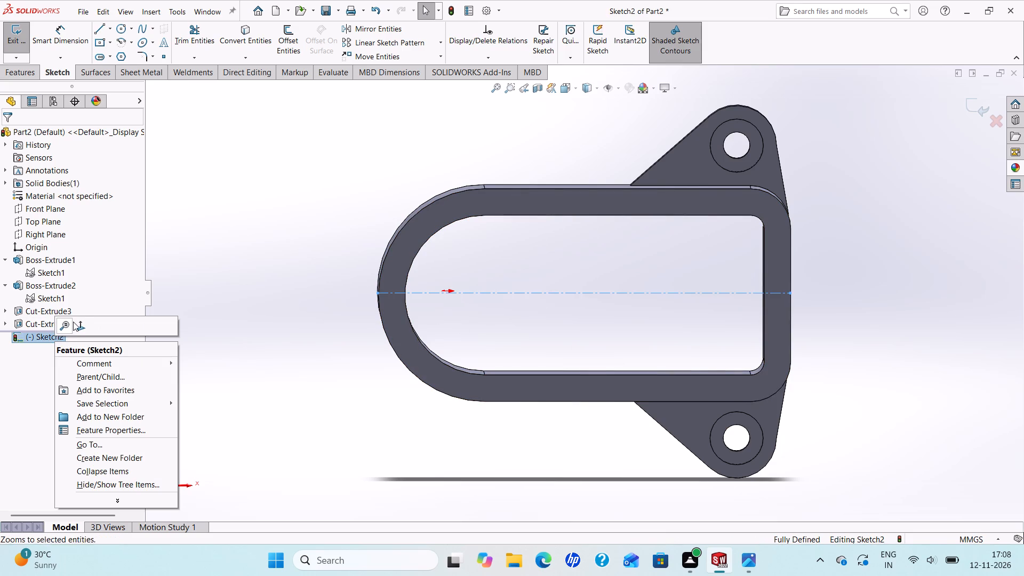
click(77, 322)
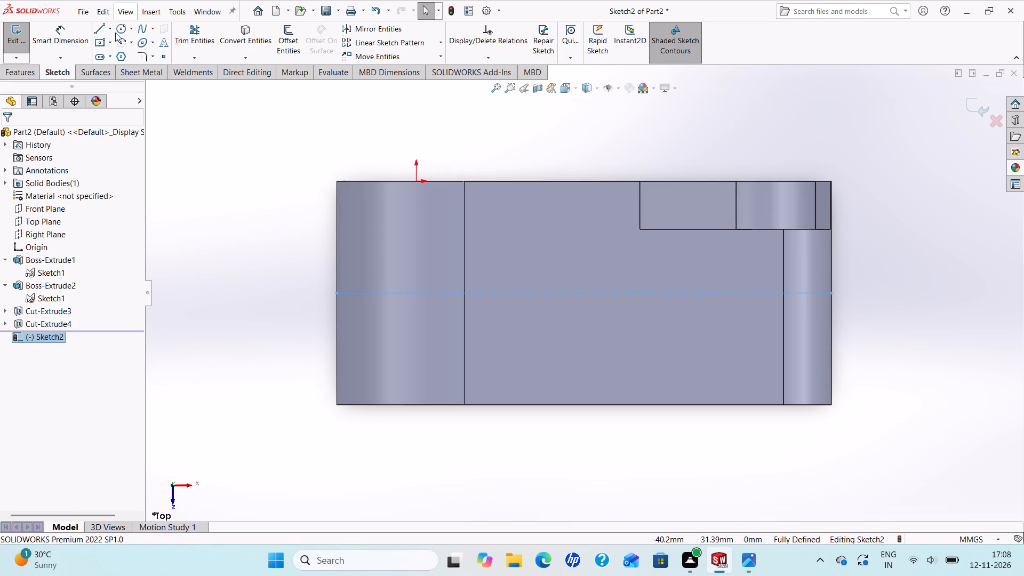
click(111, 31)
click(121, 58)
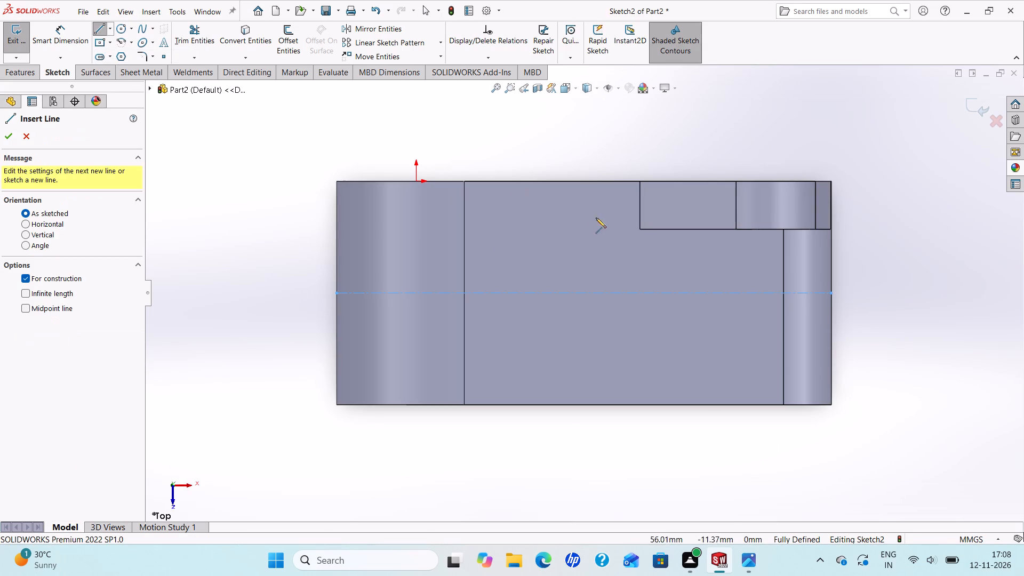
click(550, 181)
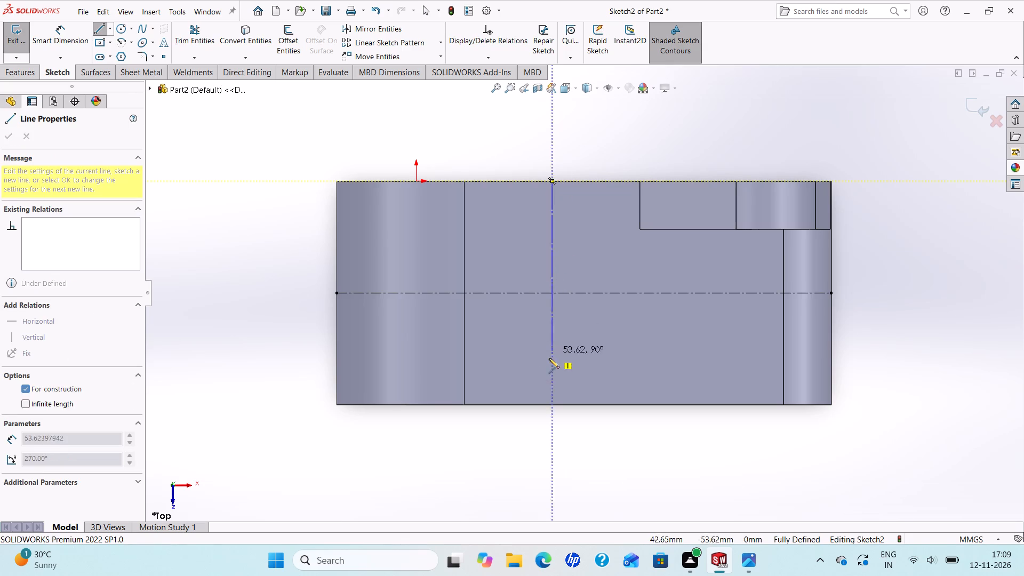
click(551, 406)
right_click(551, 406)
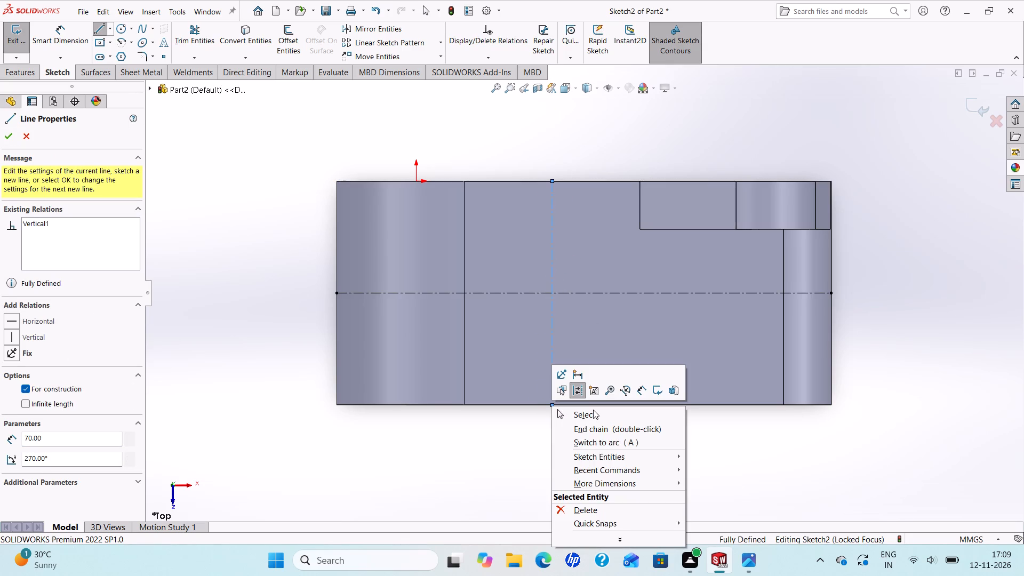
click(593, 410)
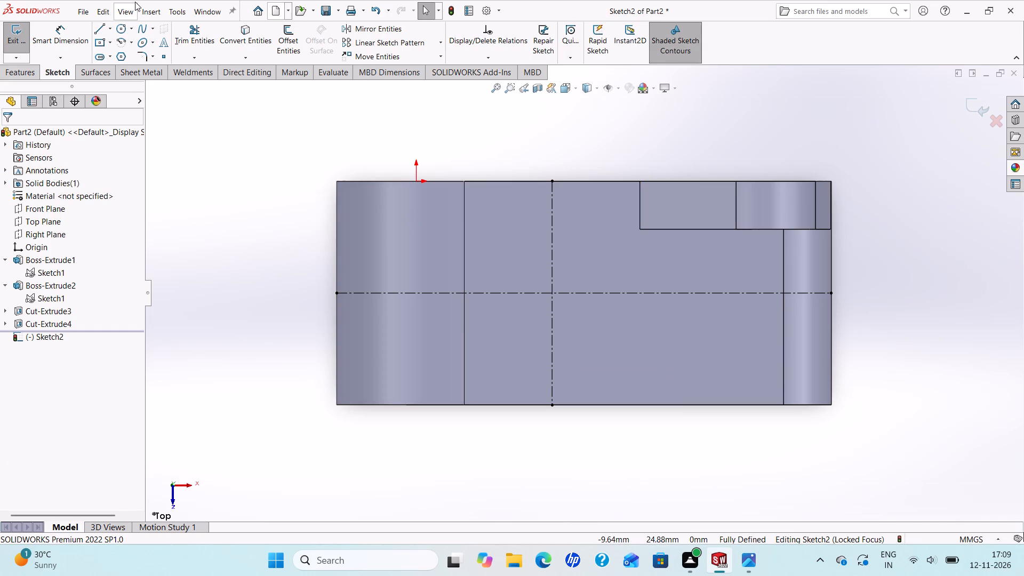
Sketch two concentric circles at the intersection of the centerlines, with radii of about 10.9 mm and 6.7 mm.
click(122, 28)
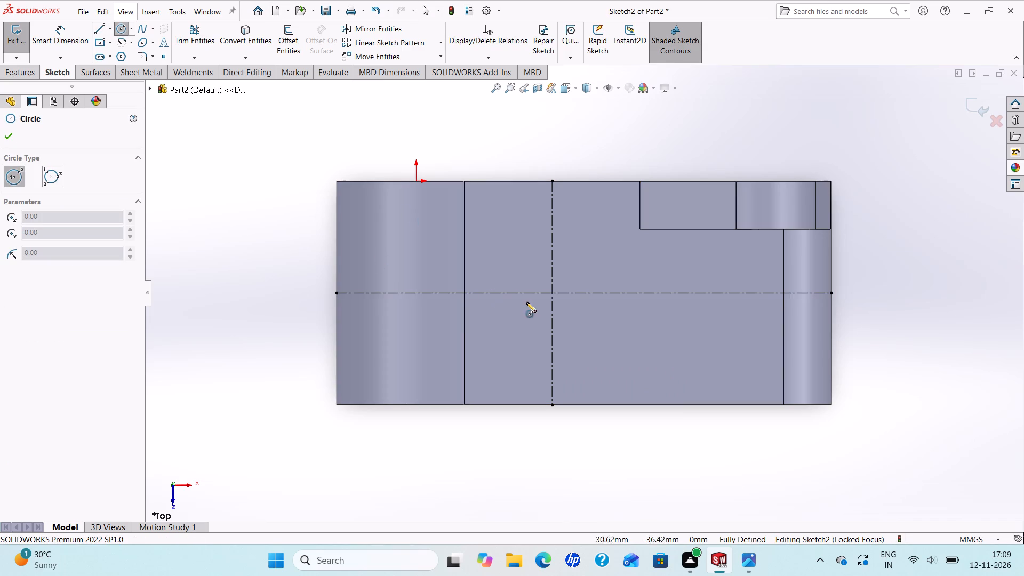
click(552, 293)
click(583, 309)
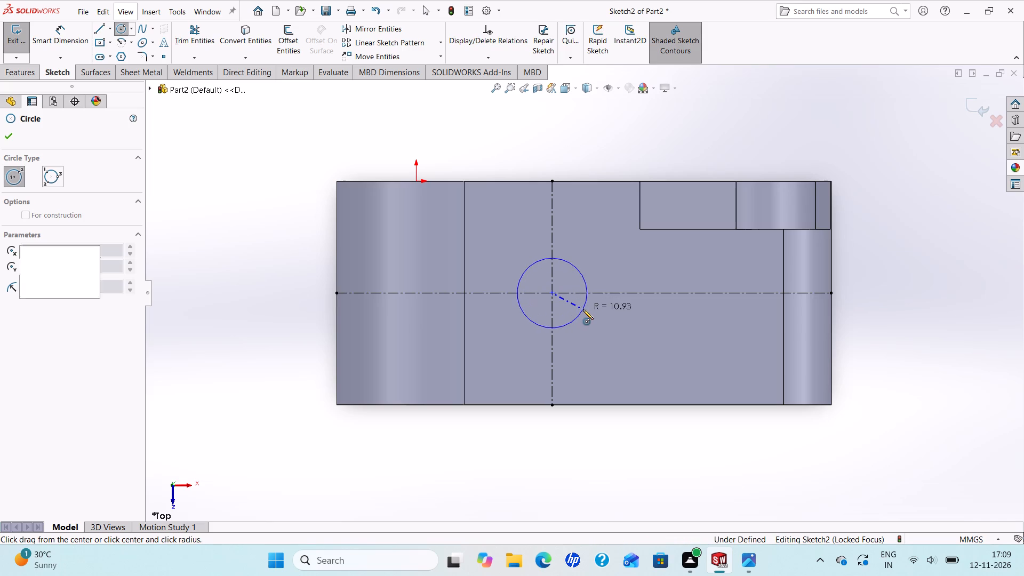
right_click(583, 309)
click(610, 318)
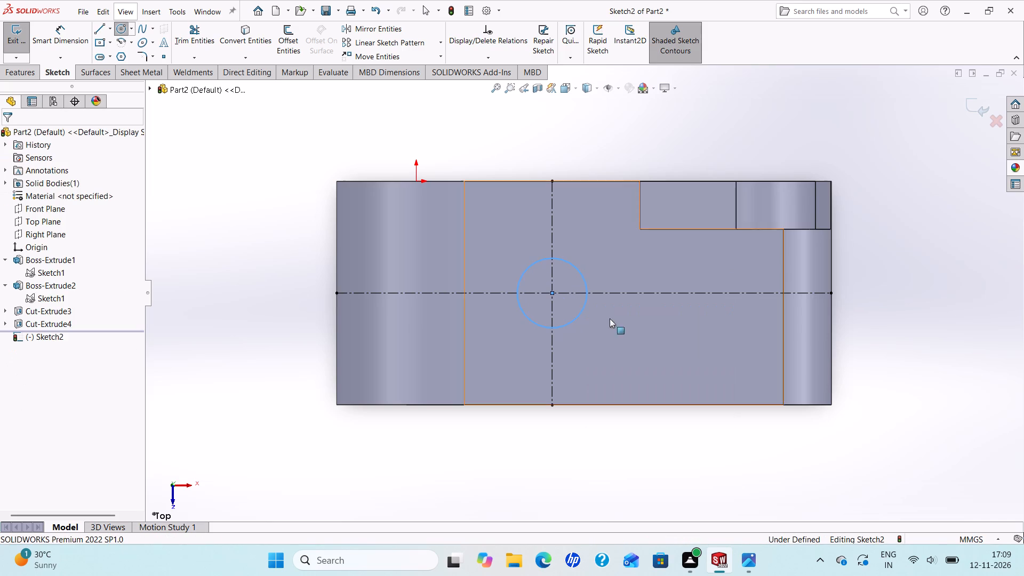
click(120, 27)
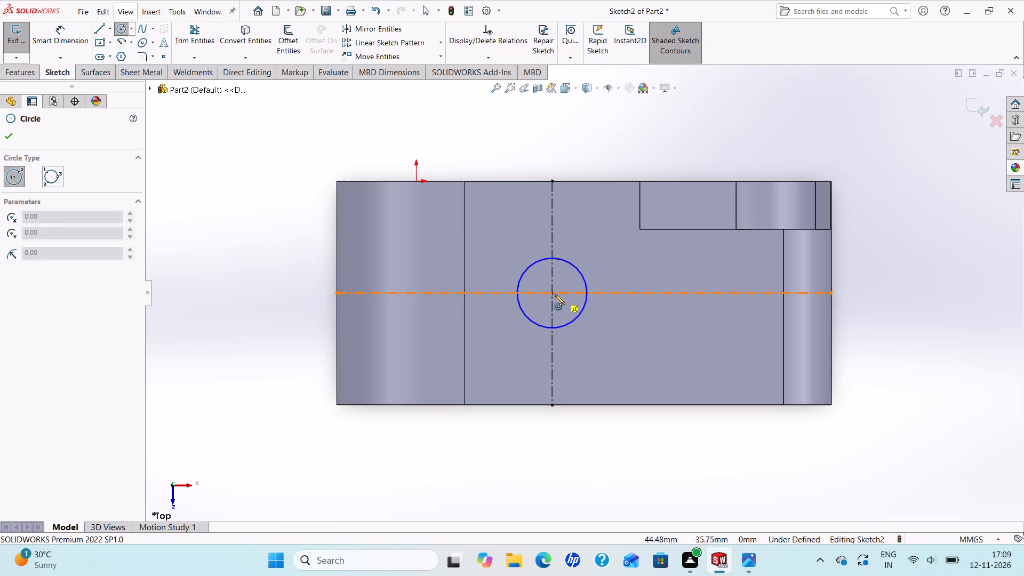
click(550, 292)
click(572, 300)
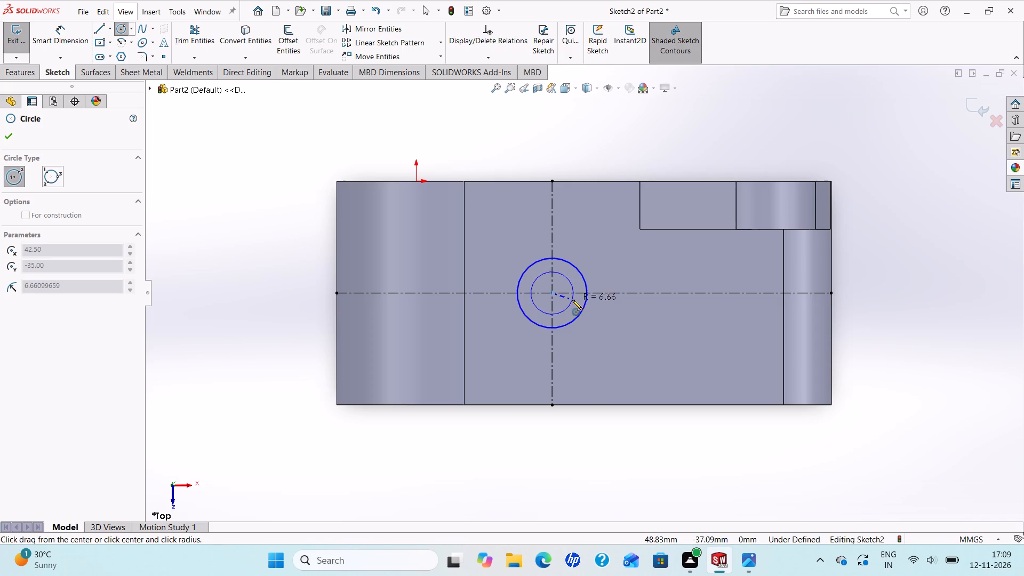
right_click(572, 300)
click(598, 307)
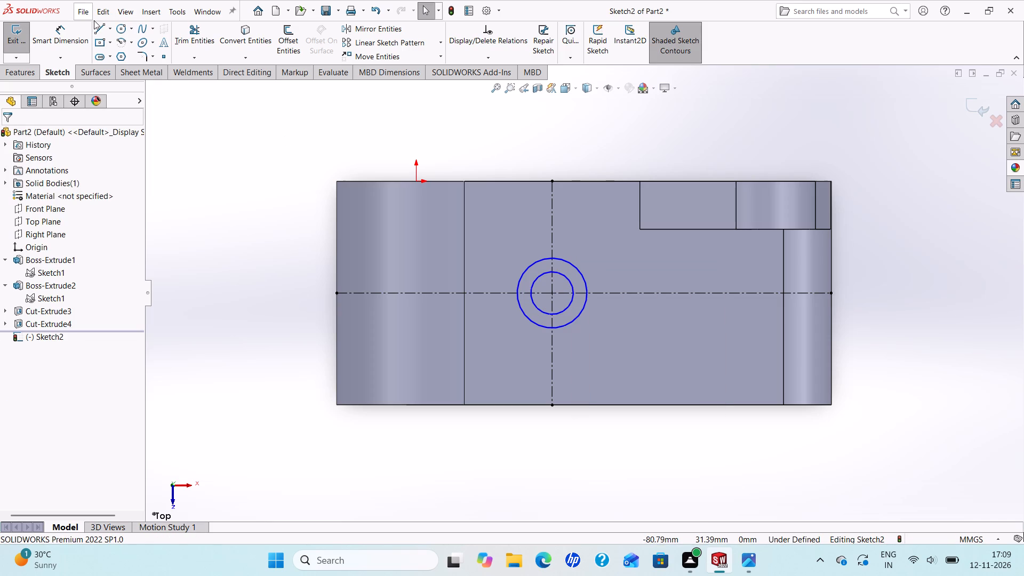
Dimension the outer concentric circle in Sketch2 to a diameter of 40 mm.
click(69, 33)
click(579, 270)
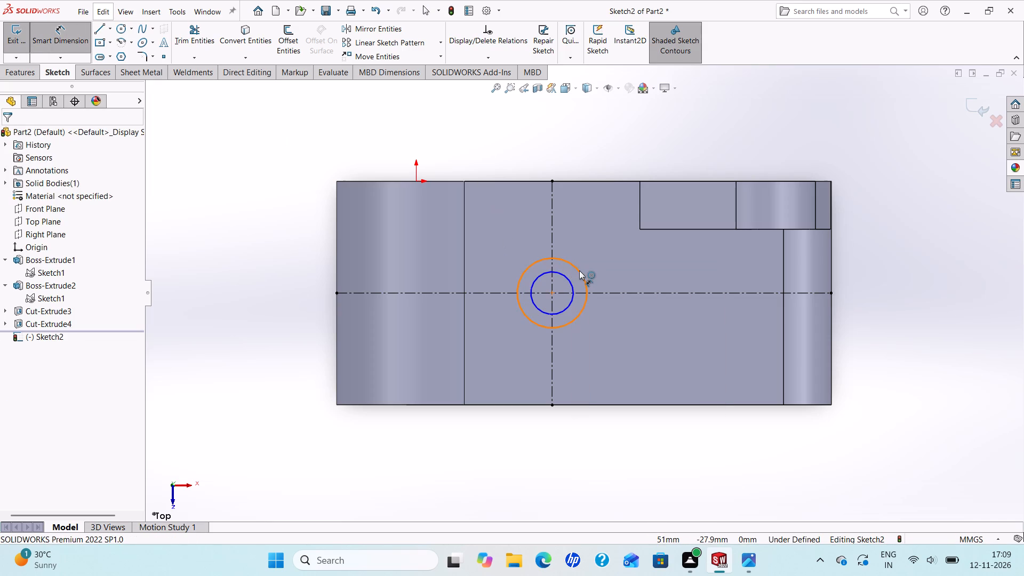
click(709, 133)
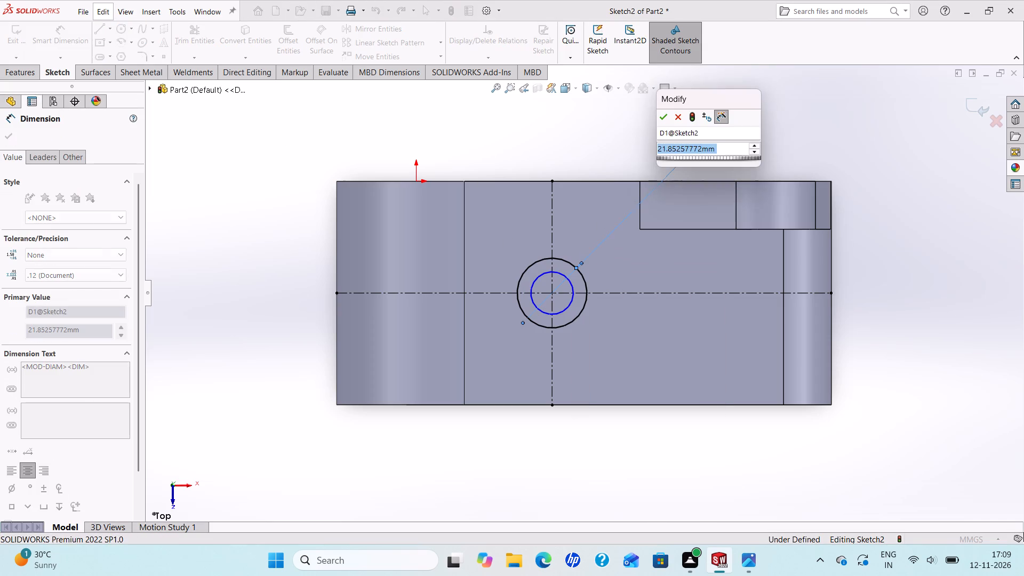
text(40)
key(Return)
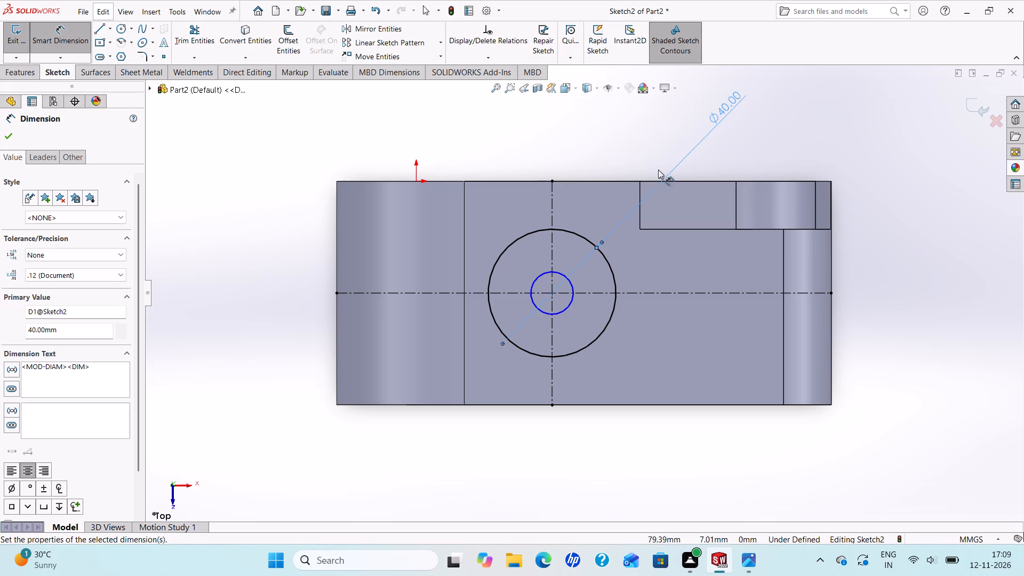
Dimension the inner concentric circle in Sketch2 to a diameter of 20 mm.
scroll(586, 249, up, 5)
scroll(587, 265, down, 3)
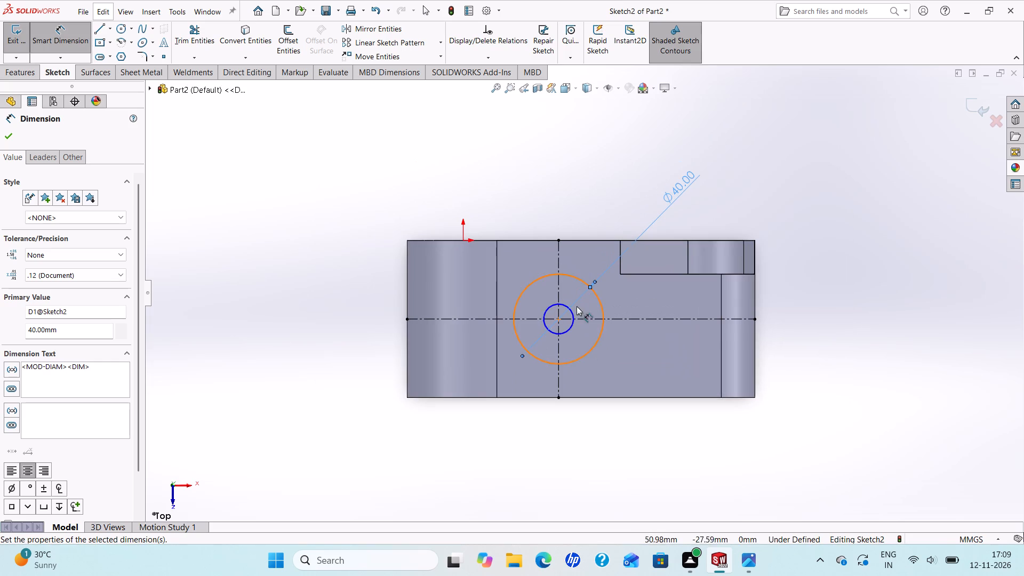
click(573, 316)
click(619, 173)
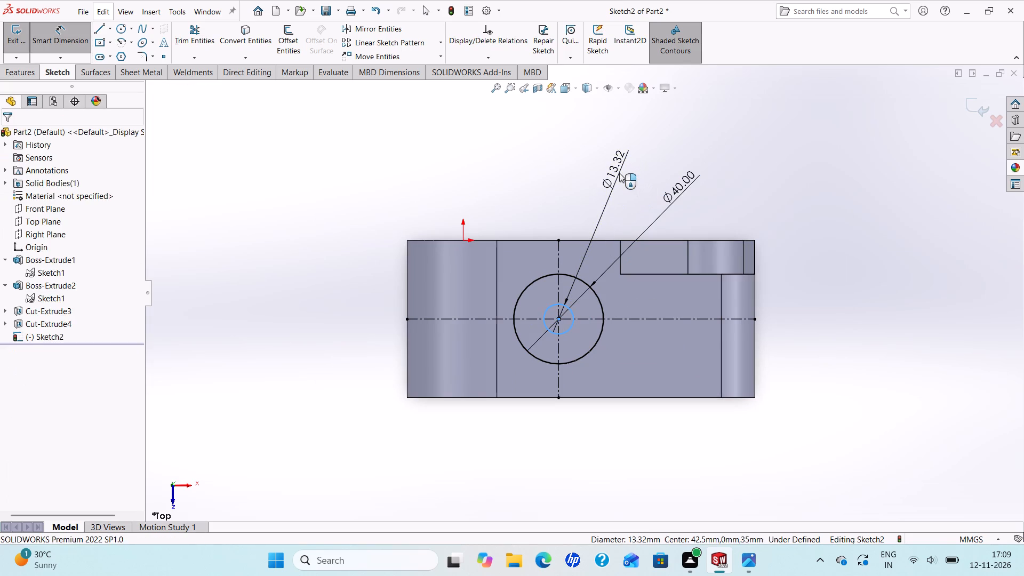
text(20)
key(Return)
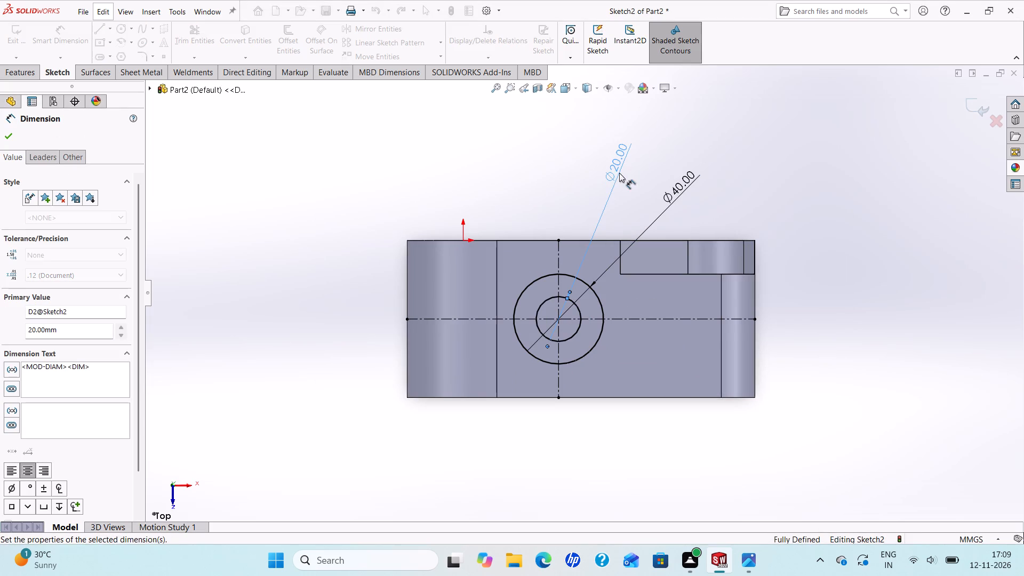
click(6, 139)
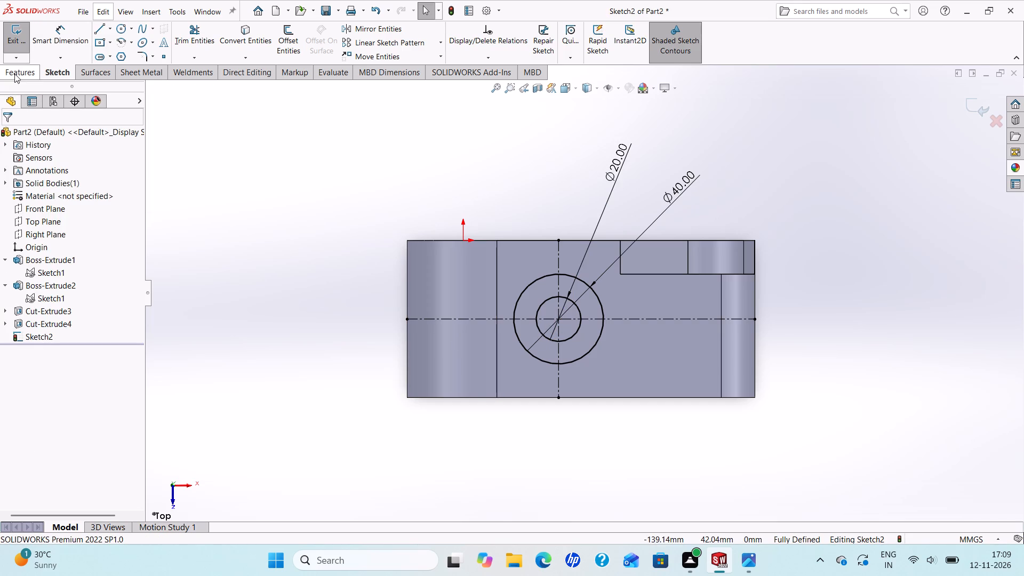
Start a boss extrusion of Sketch2 with the Up To Surface end condition for Direction 1.
click(14, 74)
click(19, 44)
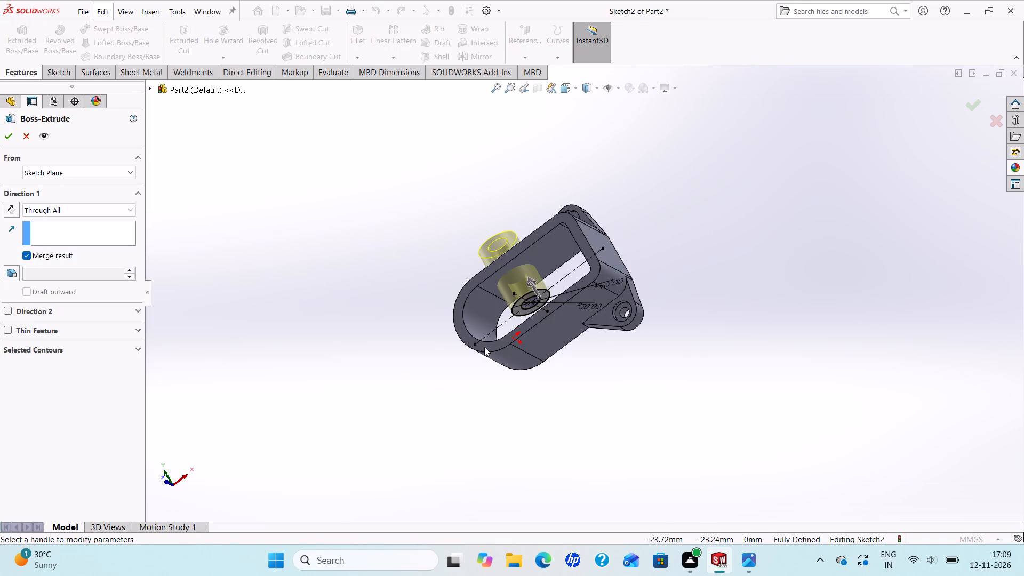
middle_drag(493, 348, 528, 377)
scroll(531, 367, down, 3)
middle_drag(530, 310, 506, 251)
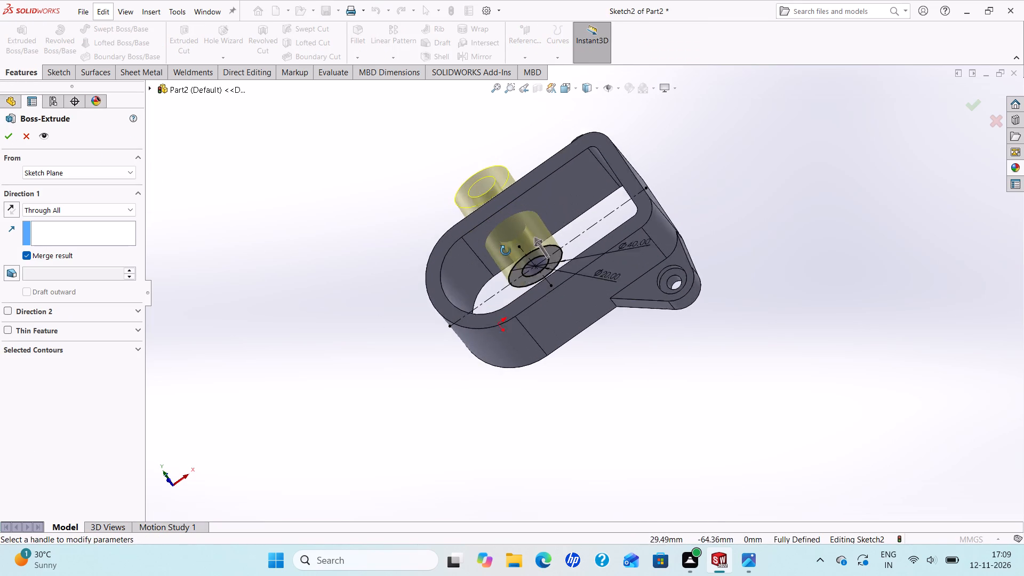
middle_drag(506, 251, 508, 245)
scroll(516, 284, down, 3)
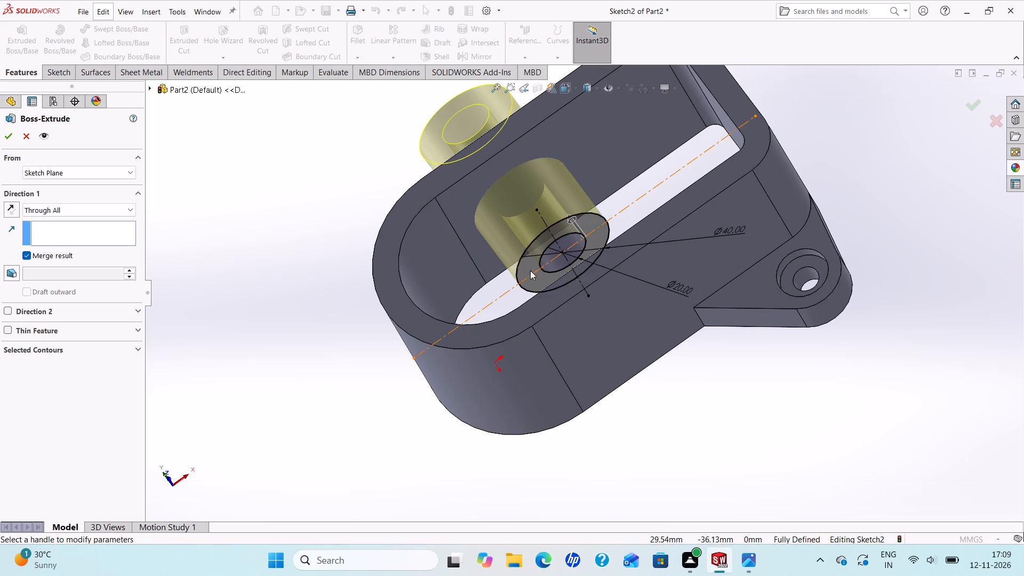
click(127, 209)
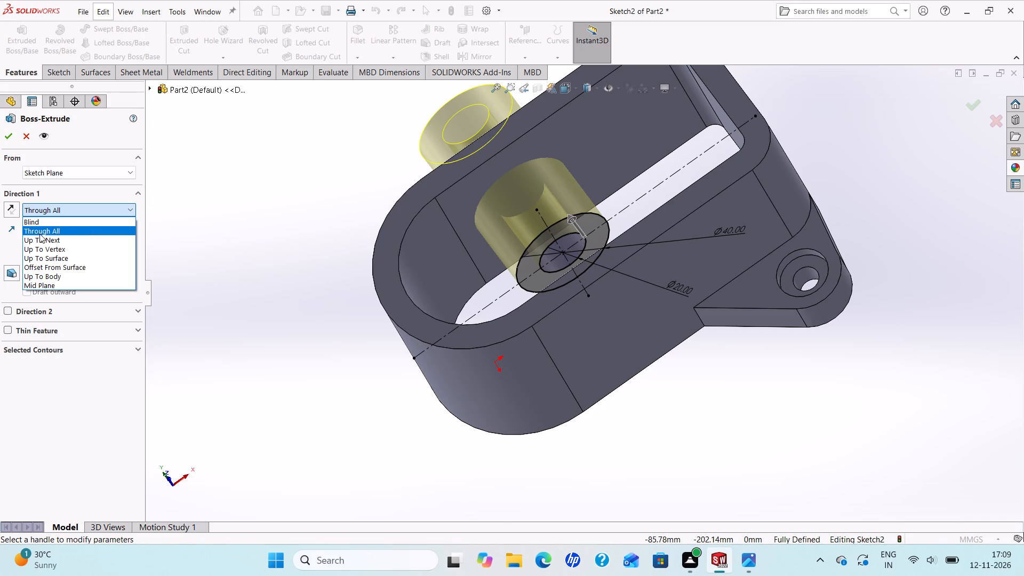
click(45, 231)
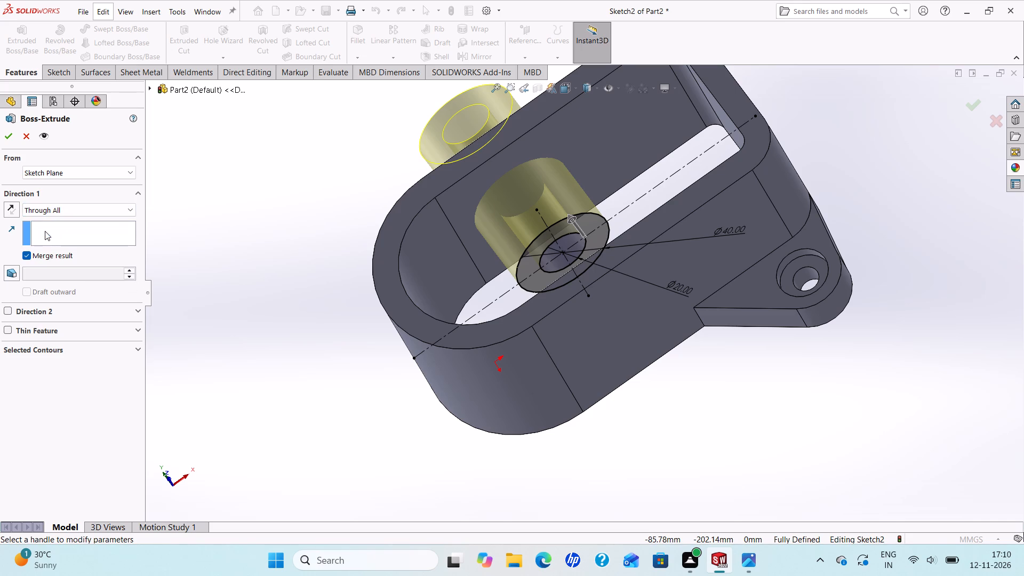
click(127, 212)
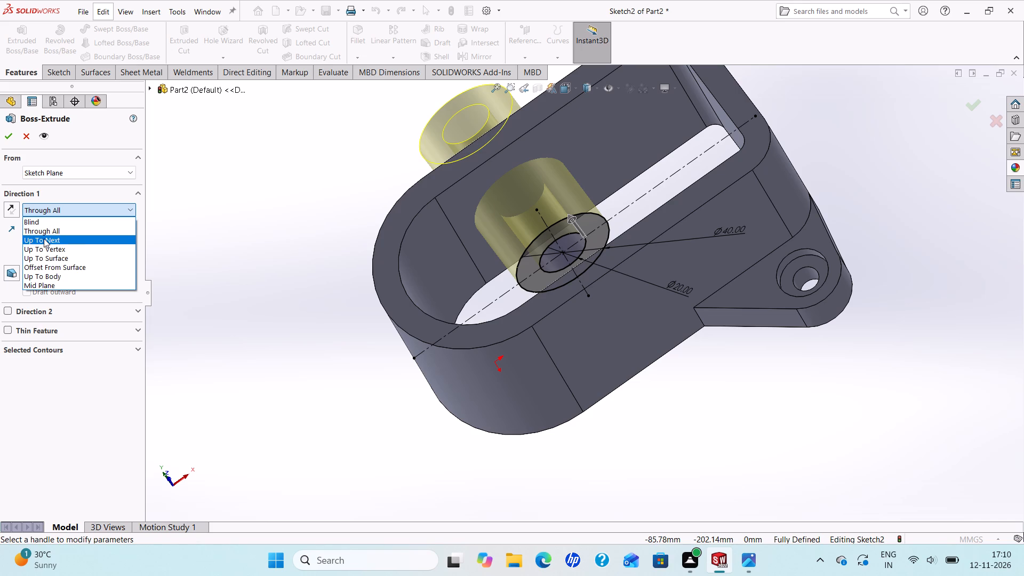
click(35, 257)
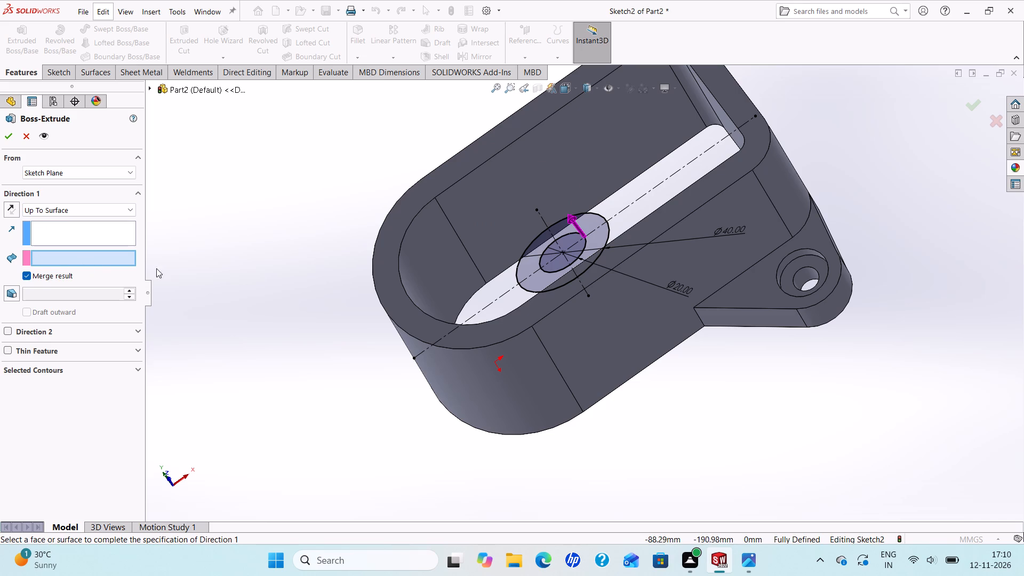
Select the inner circle region and the surrounding ring region of Sketch2 as the extrusion contours.
click(140, 371)
click(78, 387)
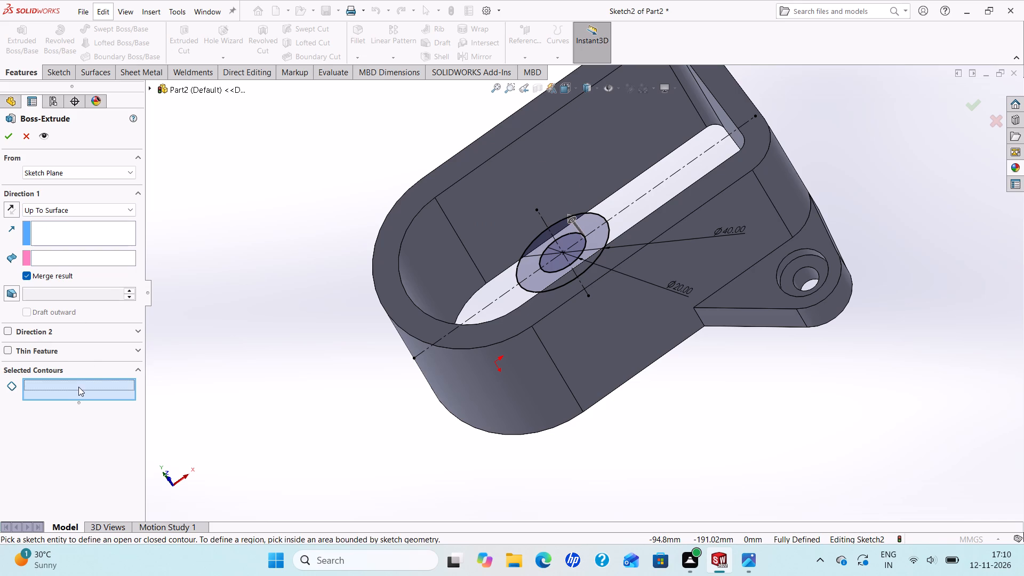
click(553, 268)
click(535, 281)
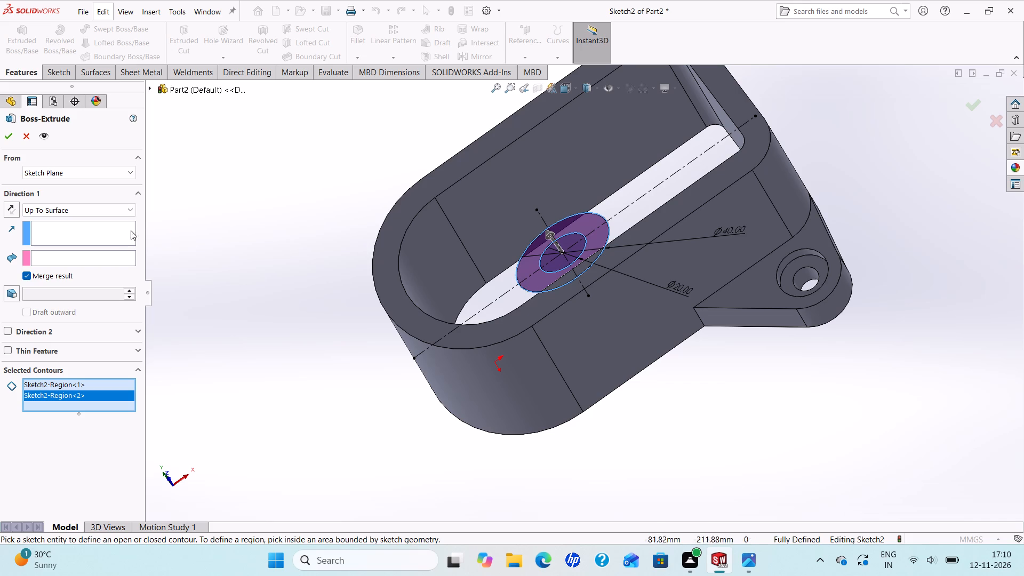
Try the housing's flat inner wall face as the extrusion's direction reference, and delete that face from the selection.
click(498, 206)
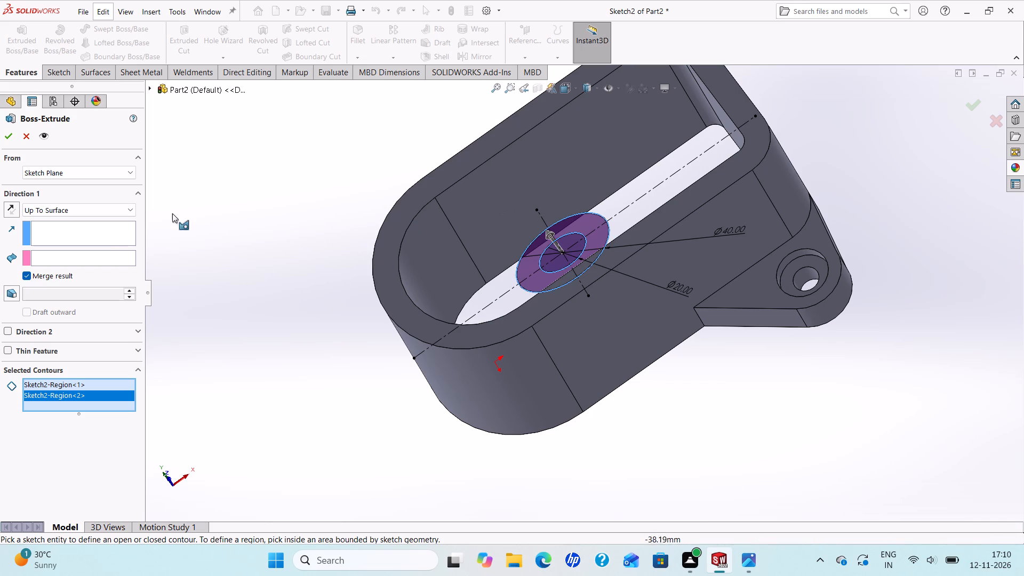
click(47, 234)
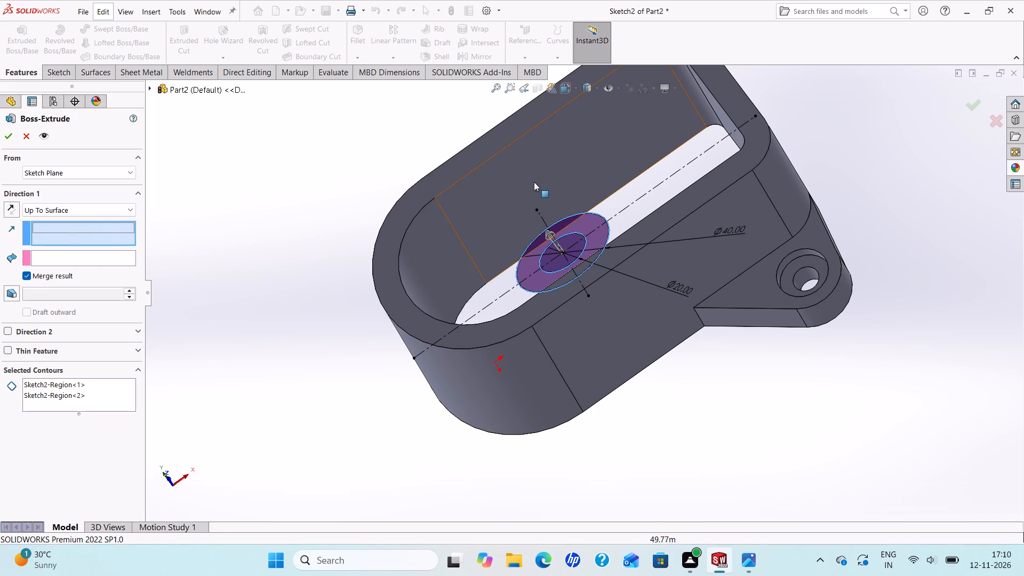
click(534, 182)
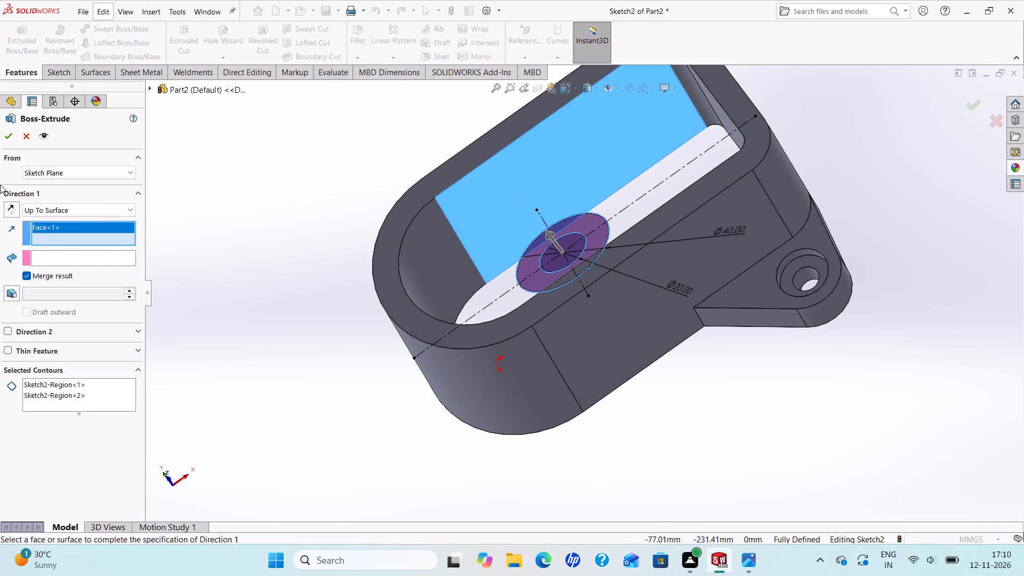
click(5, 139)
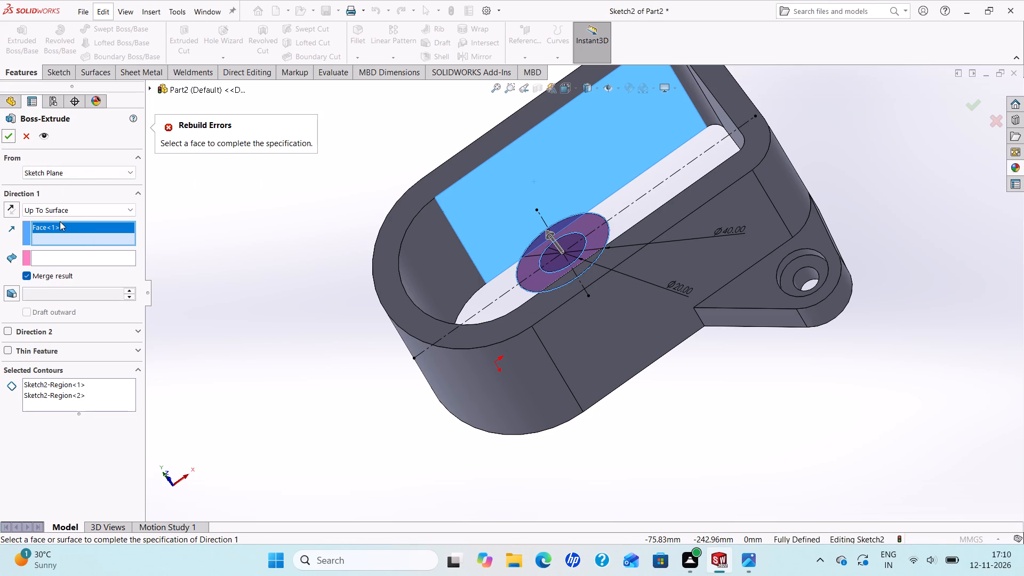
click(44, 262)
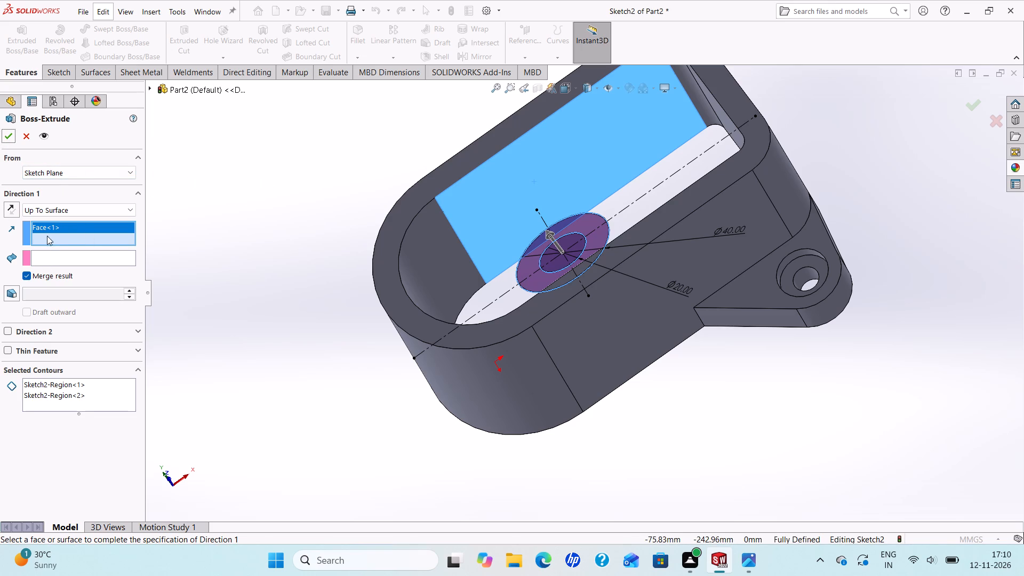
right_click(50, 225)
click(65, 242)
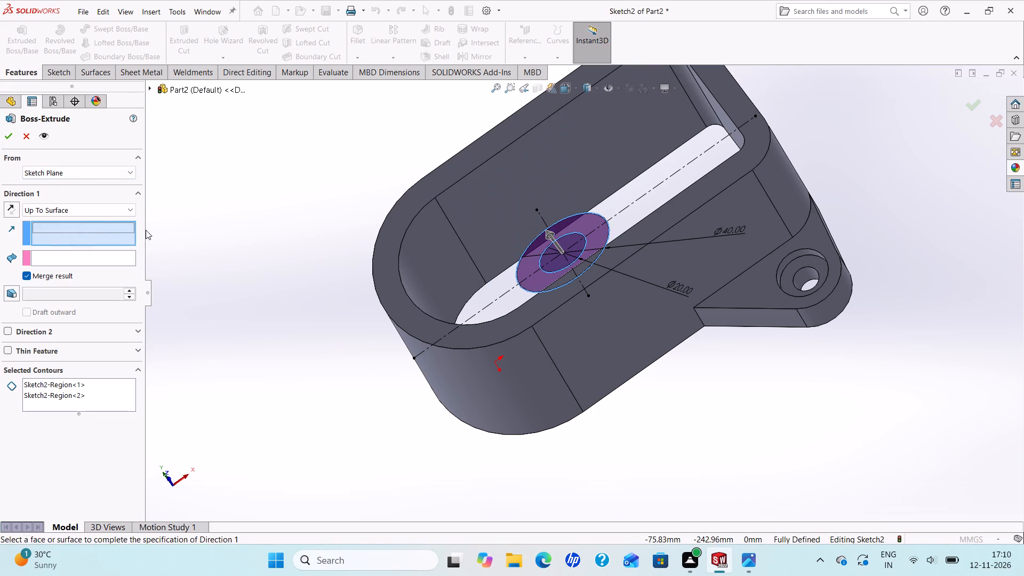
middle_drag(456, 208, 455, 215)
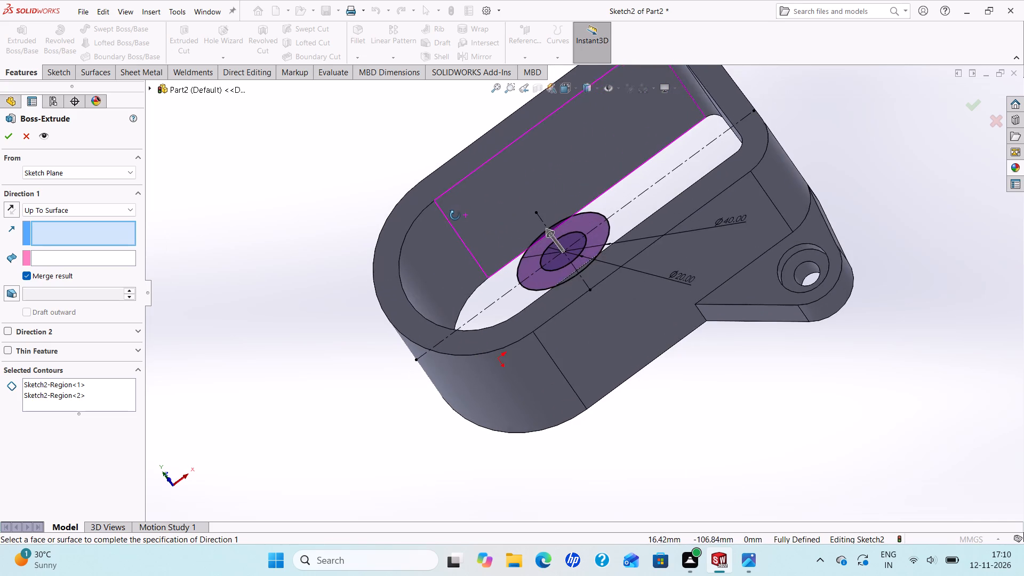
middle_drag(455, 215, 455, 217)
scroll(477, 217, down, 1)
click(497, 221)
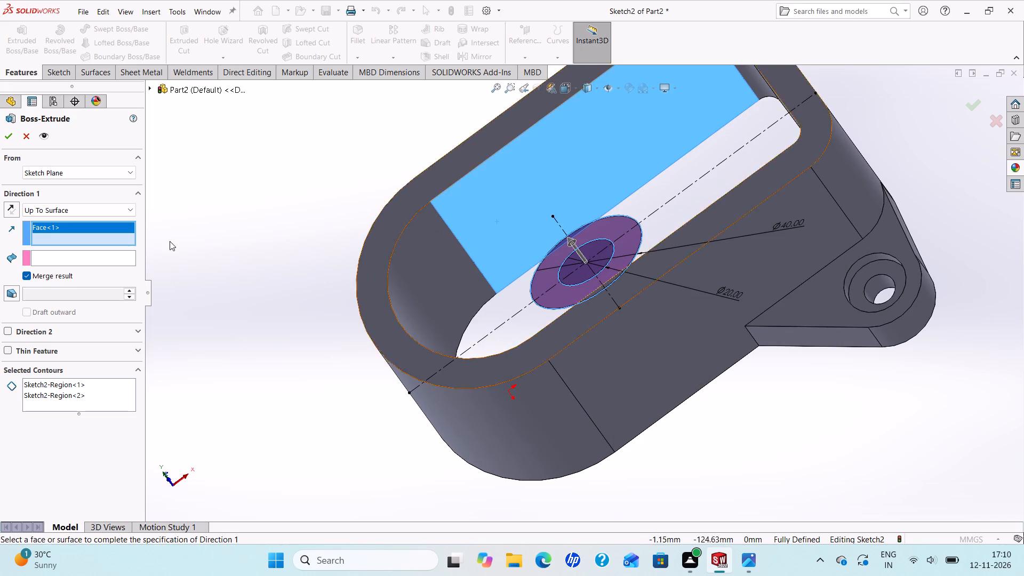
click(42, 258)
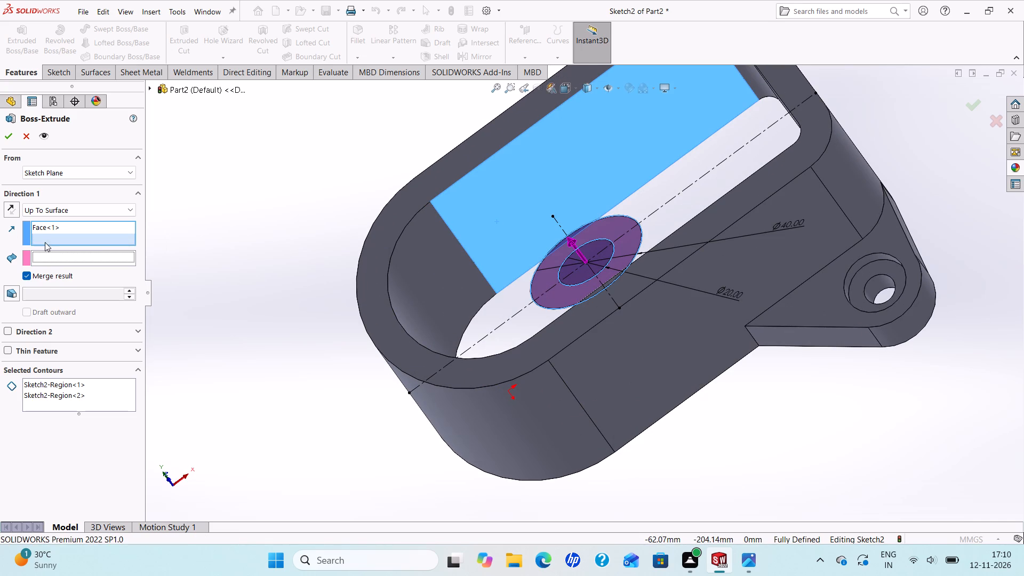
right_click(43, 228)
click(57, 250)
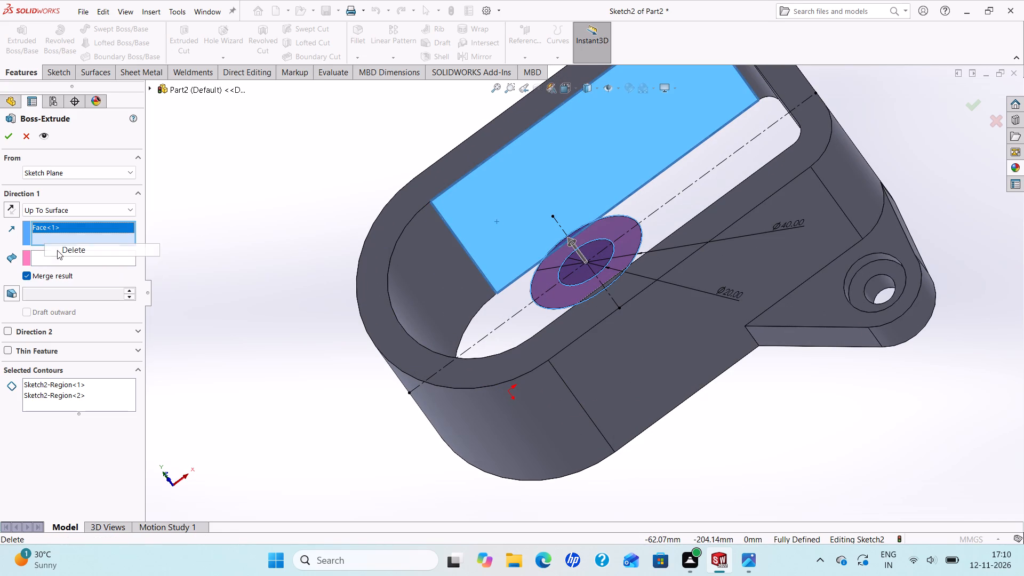
Extrude the solid 40 mm boss Up To Surface, ending at the housing's flat inner wall on the +Y side.
click(127, 209)
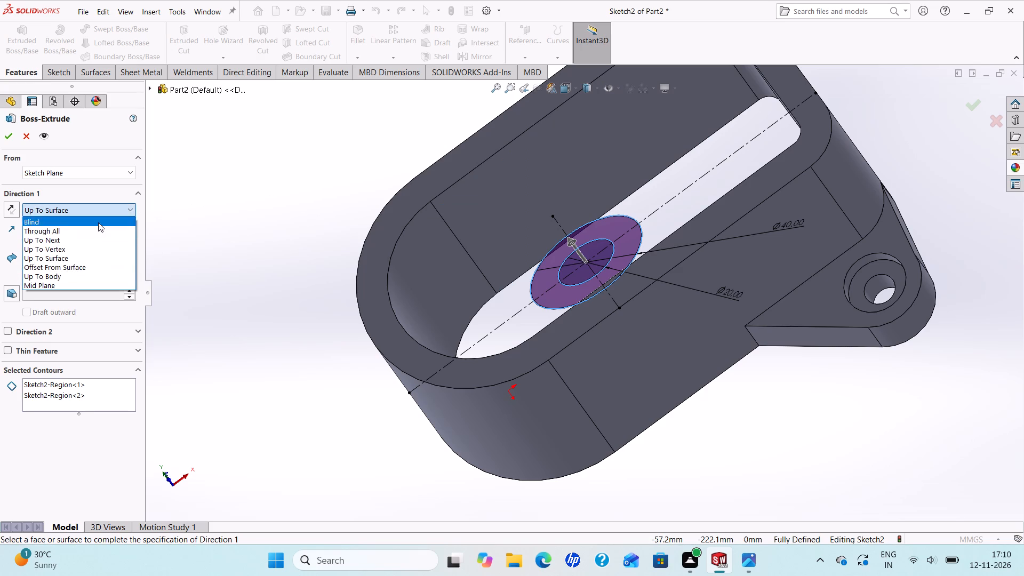
click(52, 258)
click(526, 215)
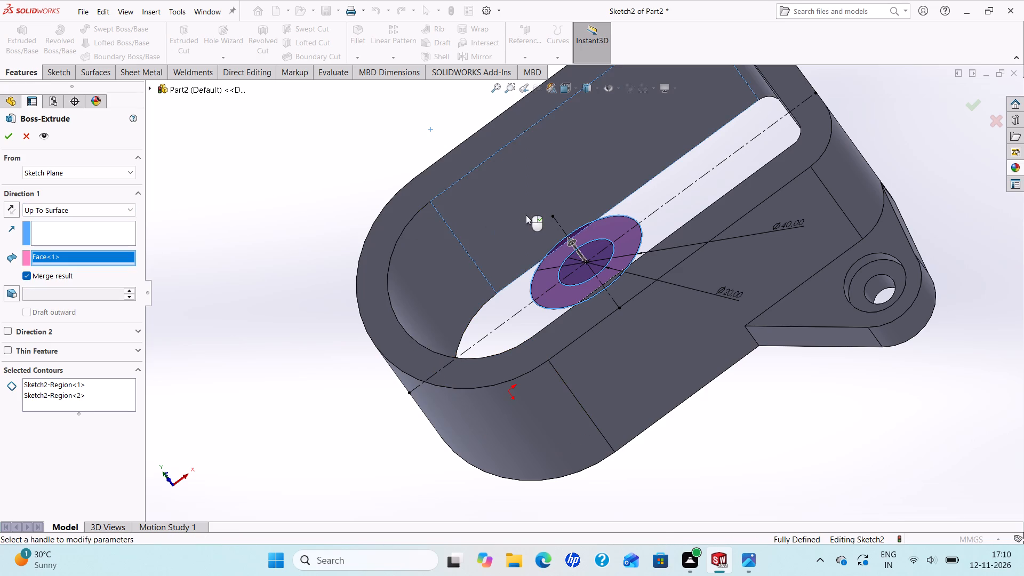
click(7, 134)
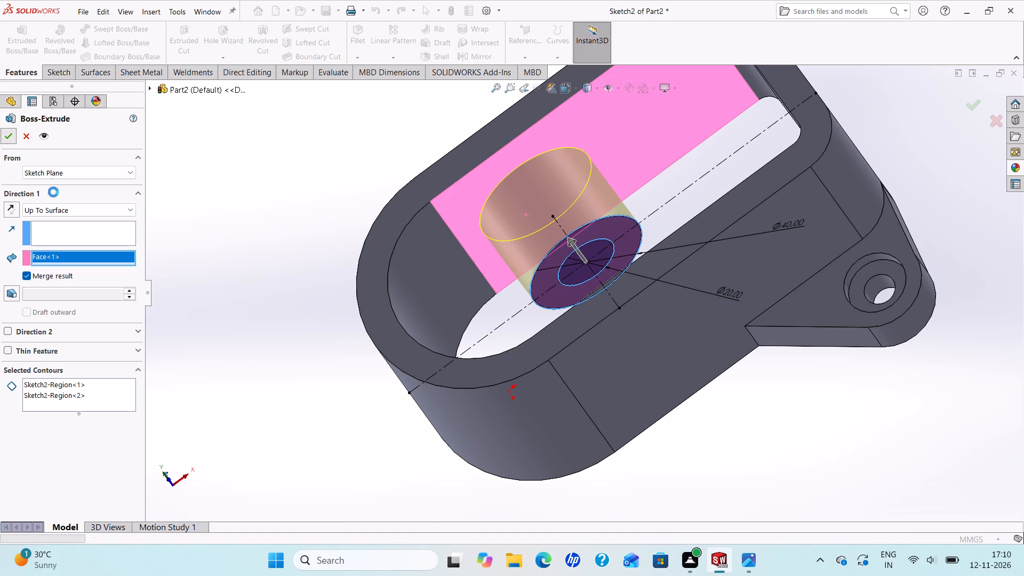
Extrude Sketch2 as a second 40 mm boss Up To Surface, ending at the housing's flat inner wall on the -Y side.
scroll(155, 253, up, 1)
scroll(215, 272, up, 1)
middle_drag(217, 274, 255, 274)
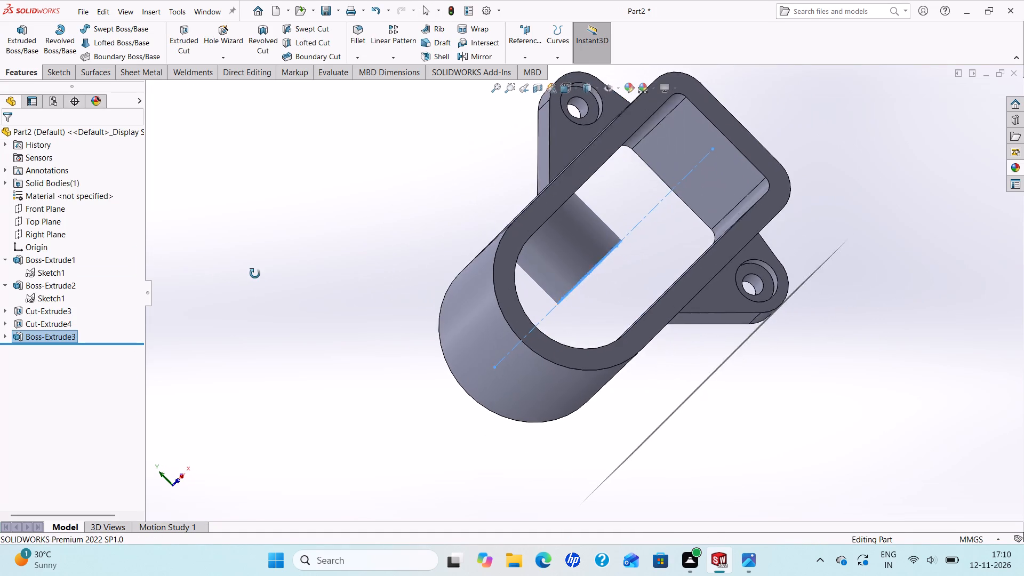
middle_drag(255, 274, 247, 261)
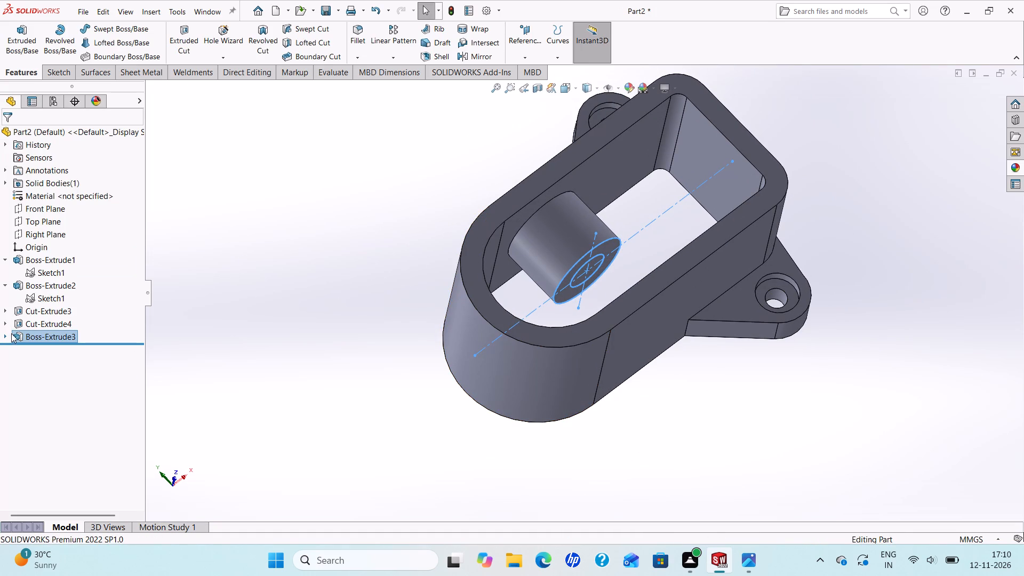
click(5, 335)
click(50, 350)
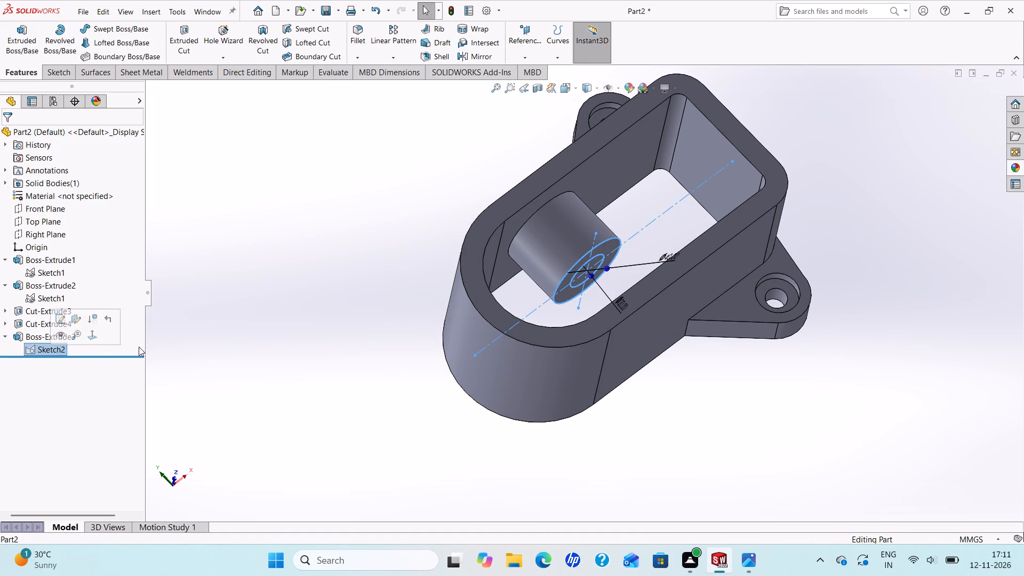
click(12, 36)
scroll(597, 288, down, 2)
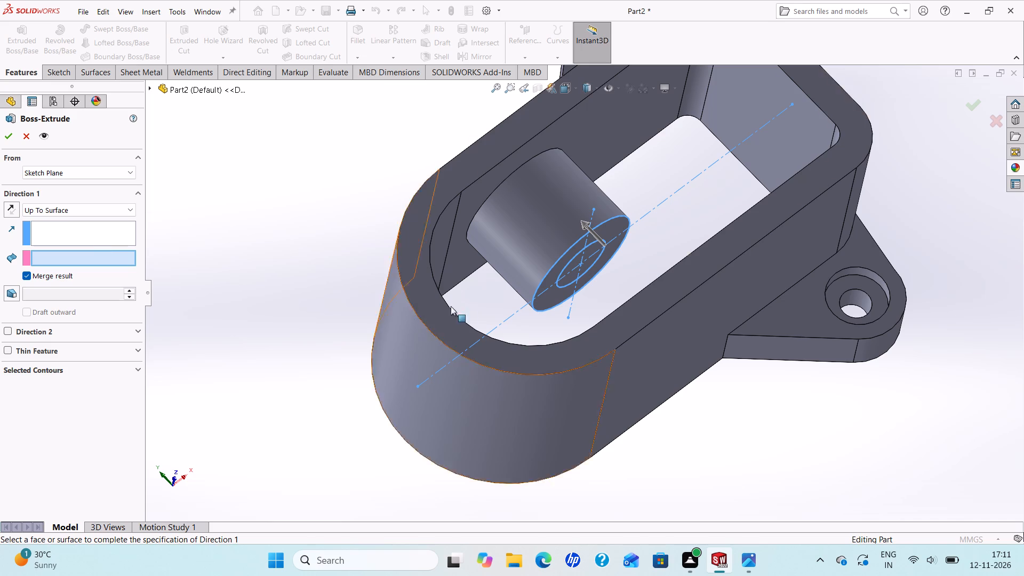
middle_drag(535, 310, 564, 383)
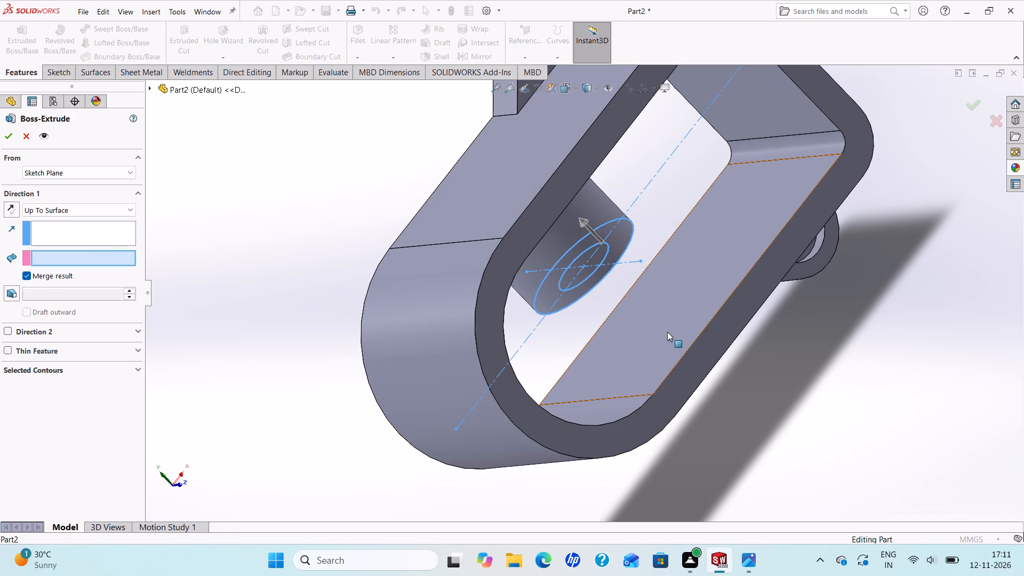
click(667, 332)
middle_drag(640, 352, 593, 298)
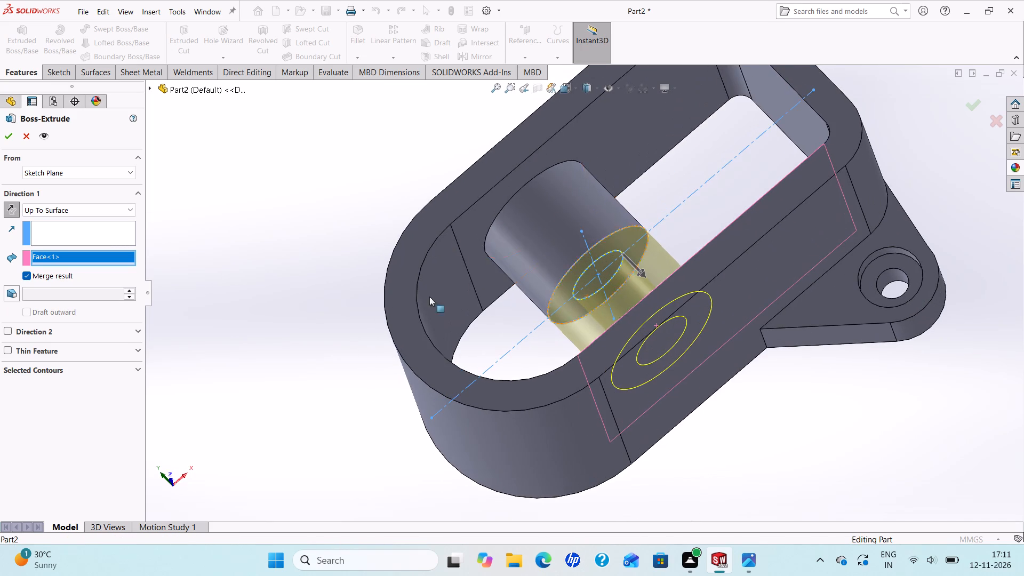
click(5, 133)
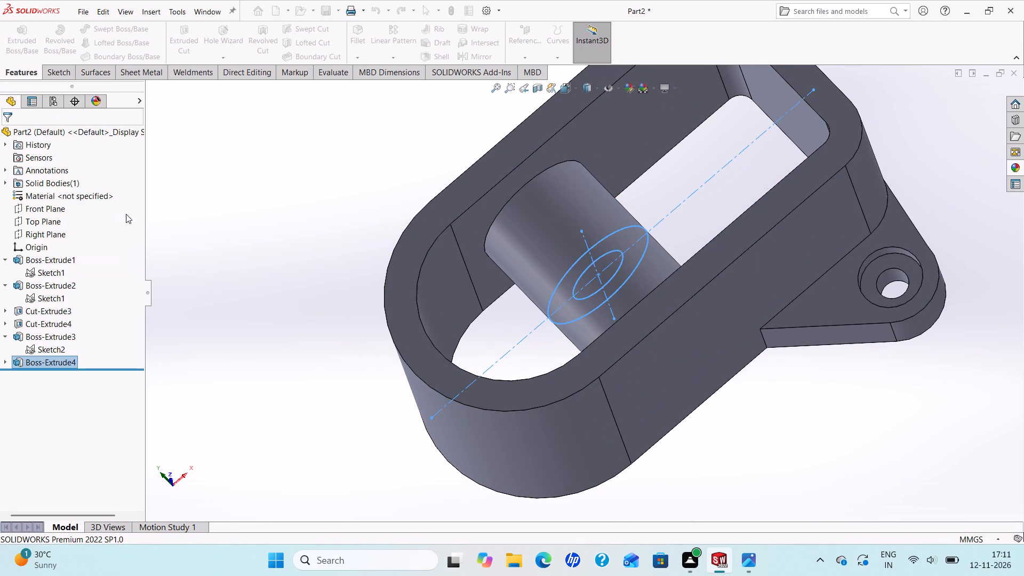
Start a Blind extruded cut from Sketch2 using only the inner 20 mm circle region as its contour.
scroll(132, 219, up, 3)
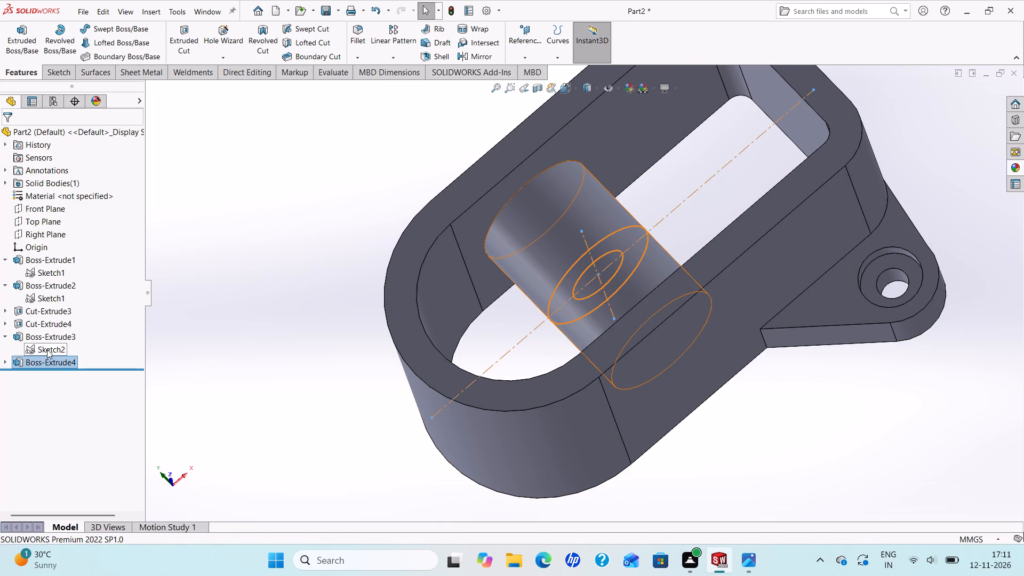
click(47, 349)
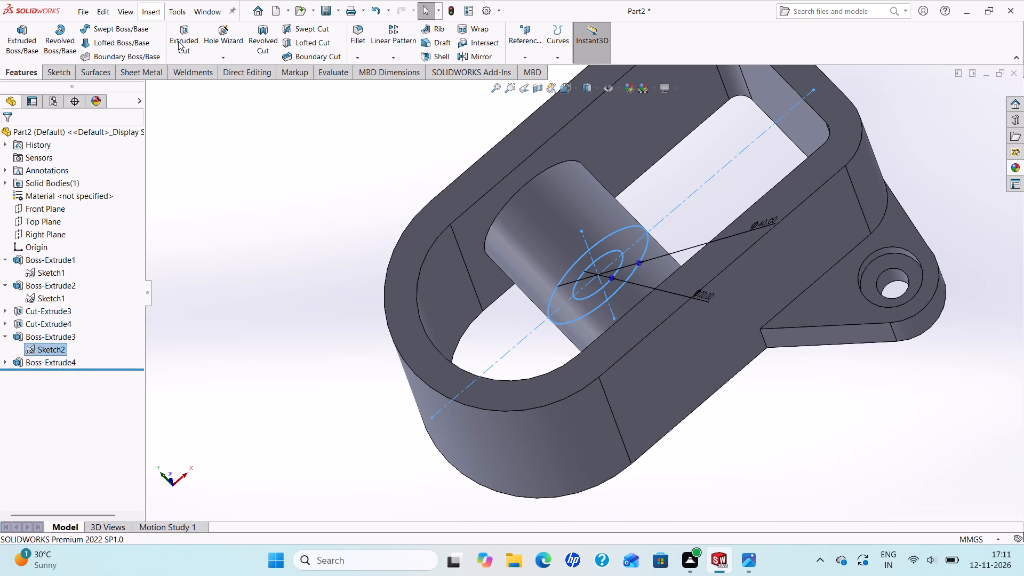
click(178, 41)
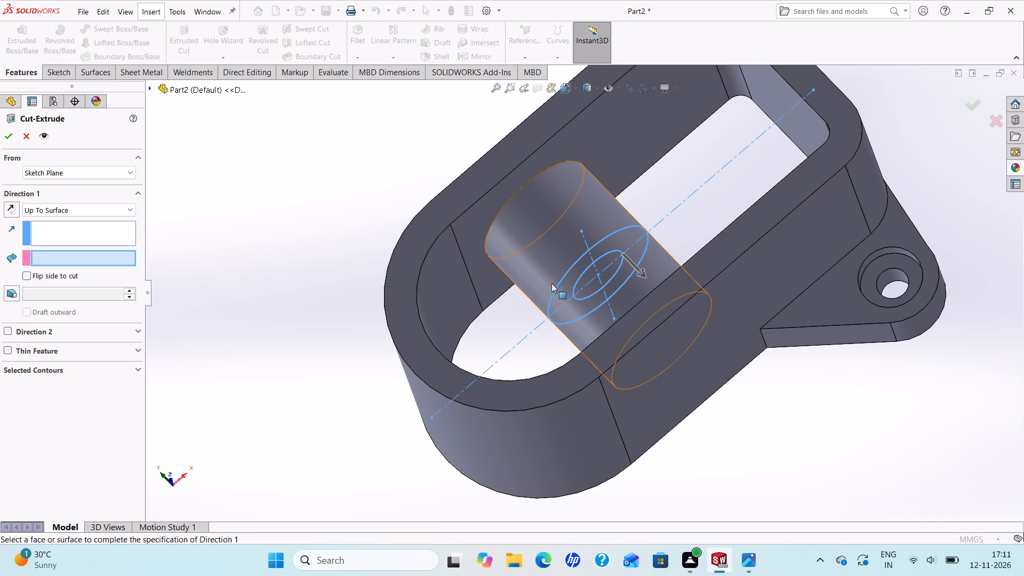
scroll(581, 290, down, 3)
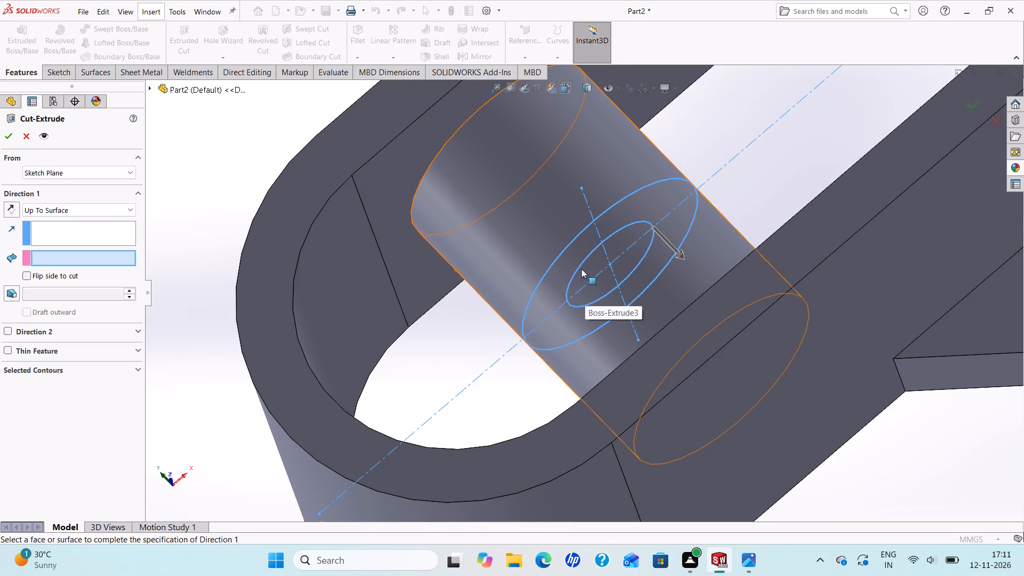
click(132, 209)
click(42, 223)
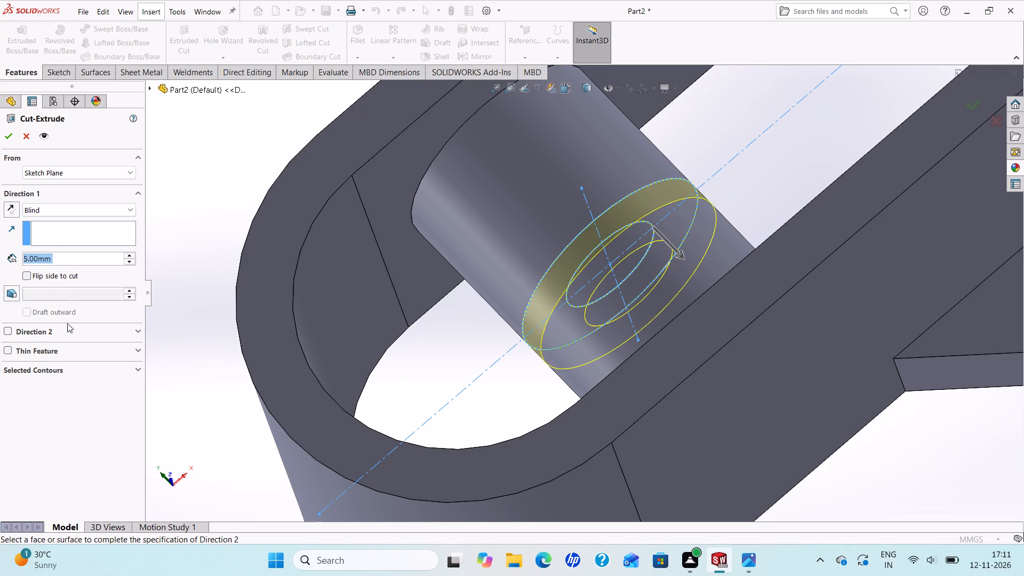
click(135, 369)
right_click(36, 389)
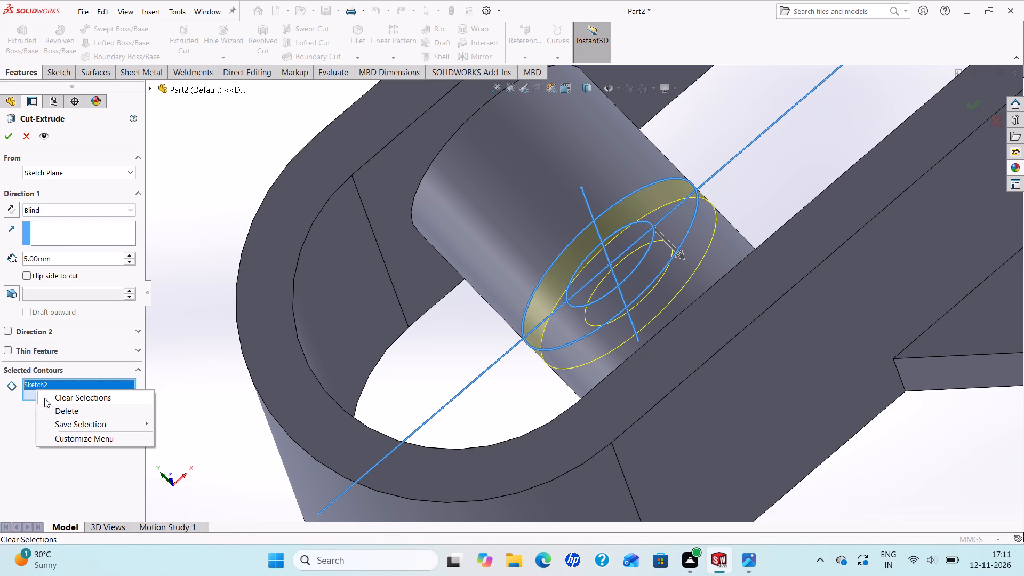
click(57, 412)
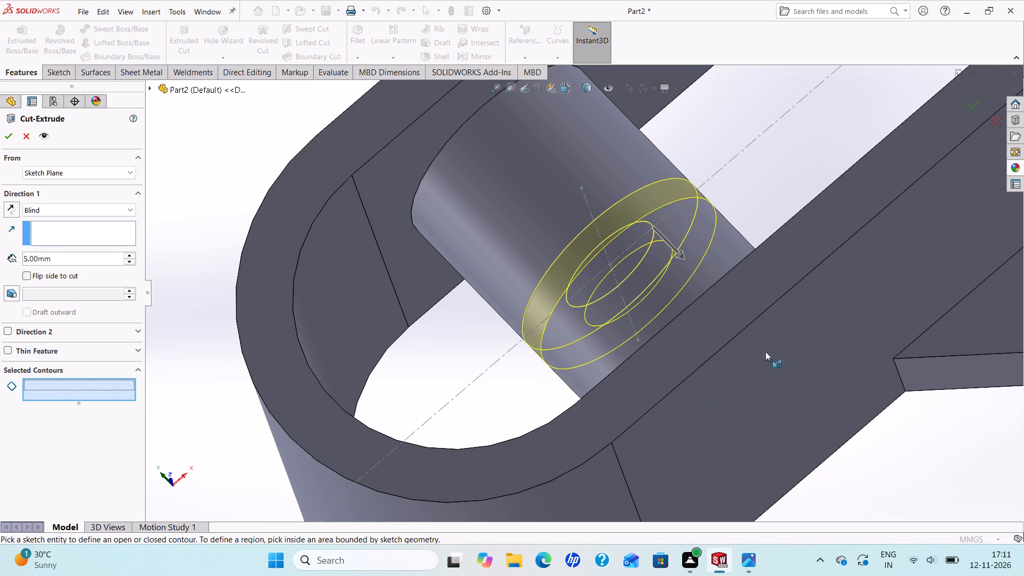
click(620, 250)
scroll(474, 309, up, 2)
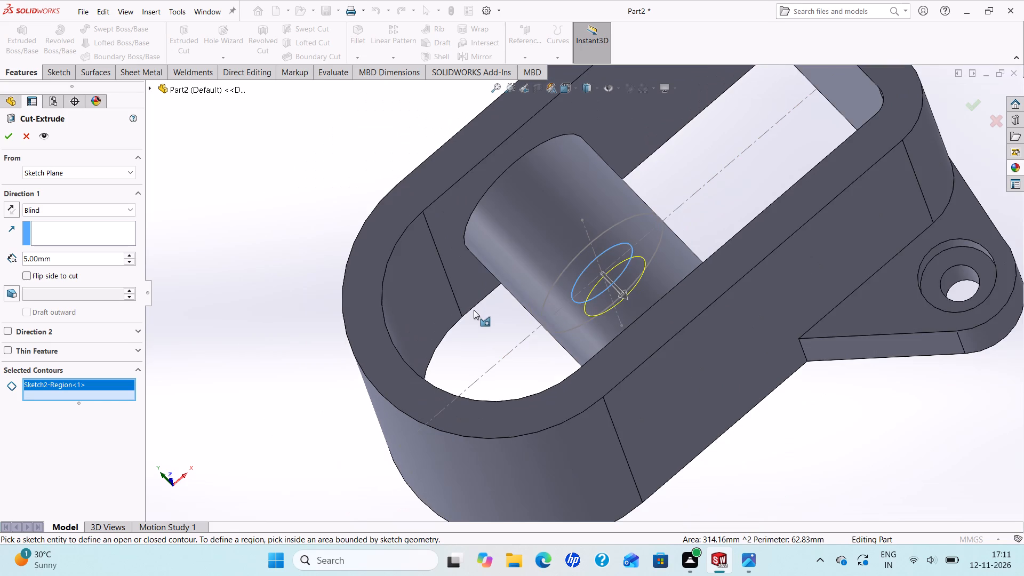
middle_drag(479, 311, 498, 301)
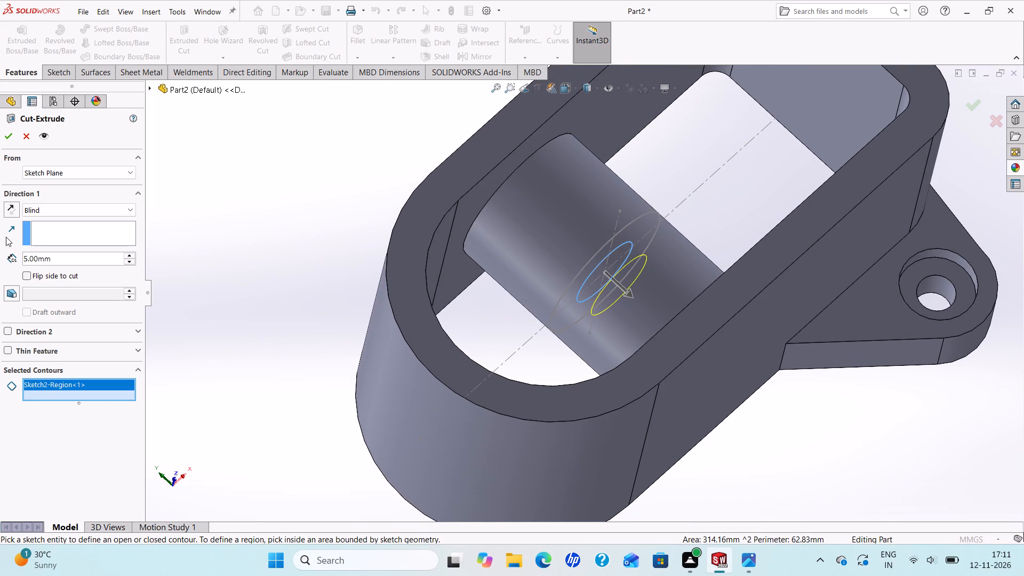
Set the cut's start condition to Surface/Face/Plane using the housing's flat inner wall face on the -Y side.
click(134, 176)
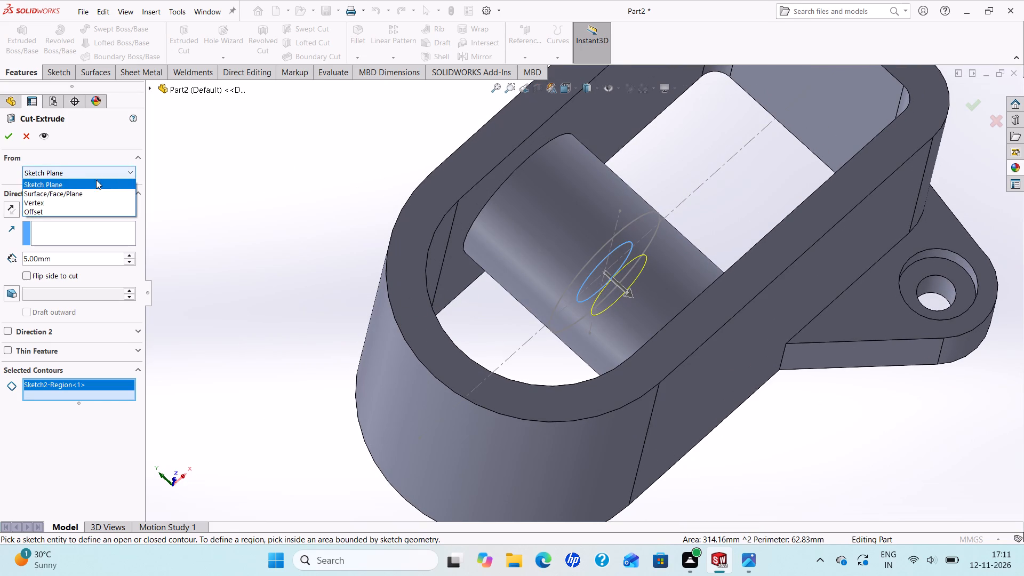
click(36, 213)
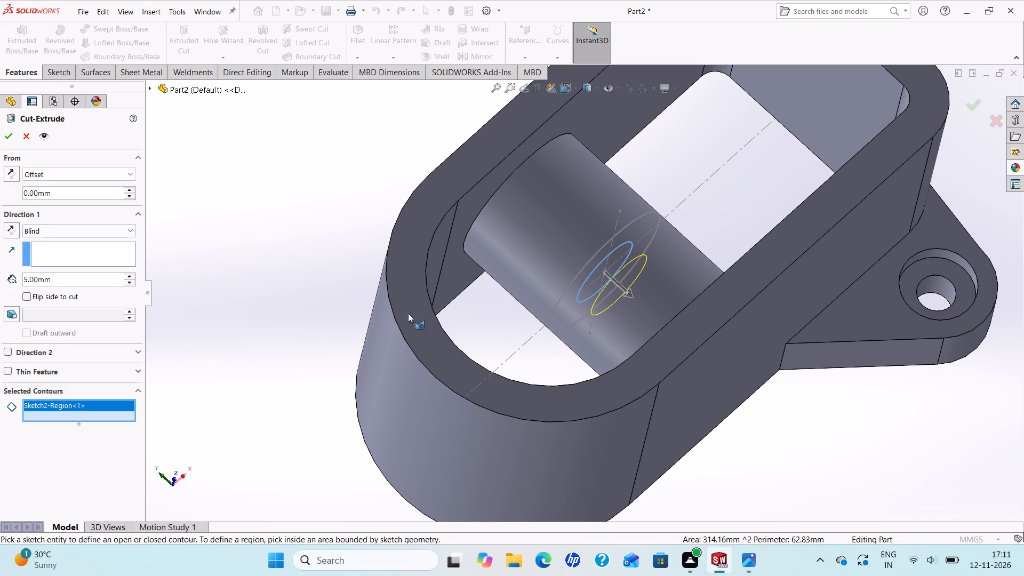
click(134, 173)
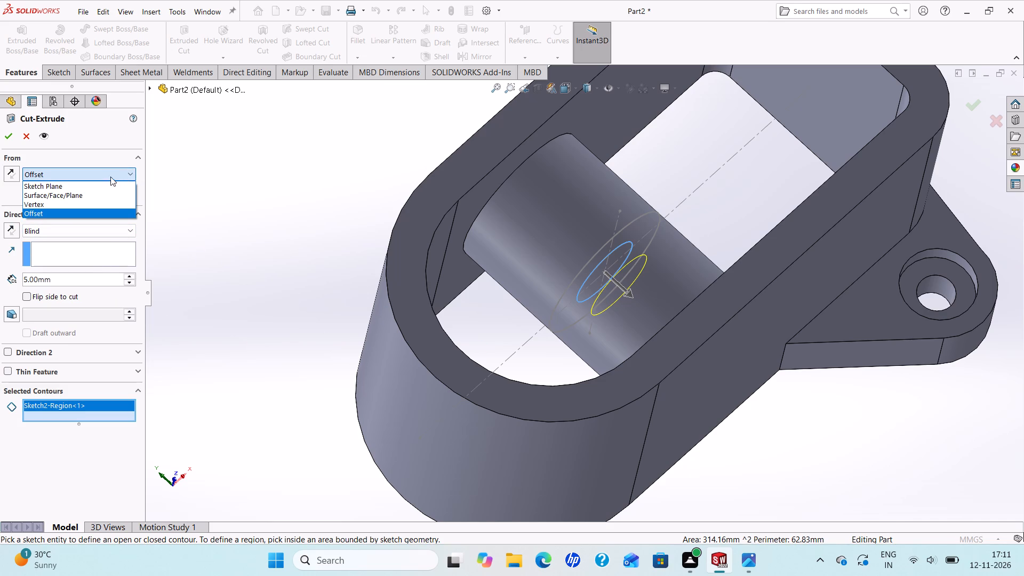
click(52, 197)
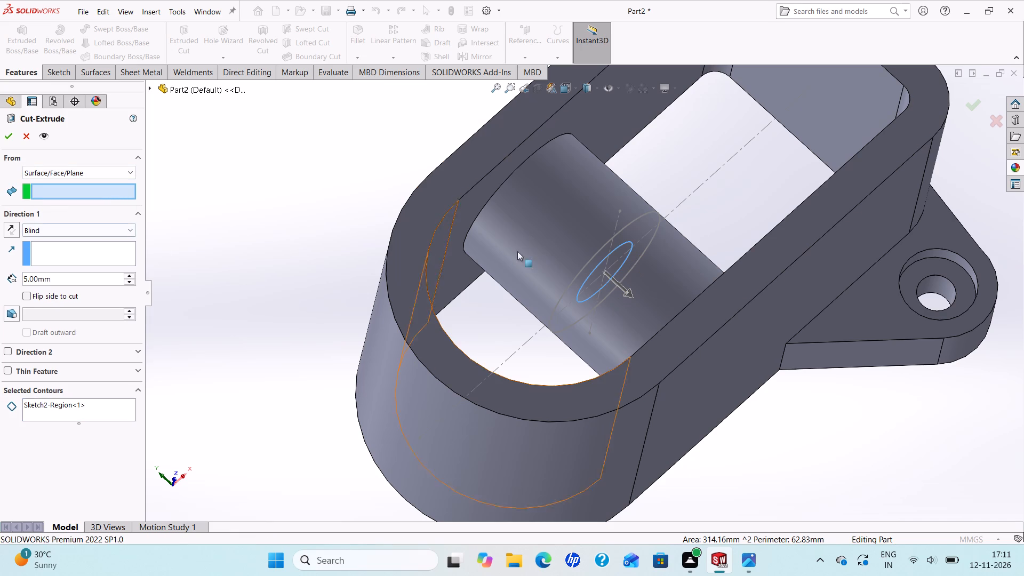
middle_drag(512, 311, 538, 364)
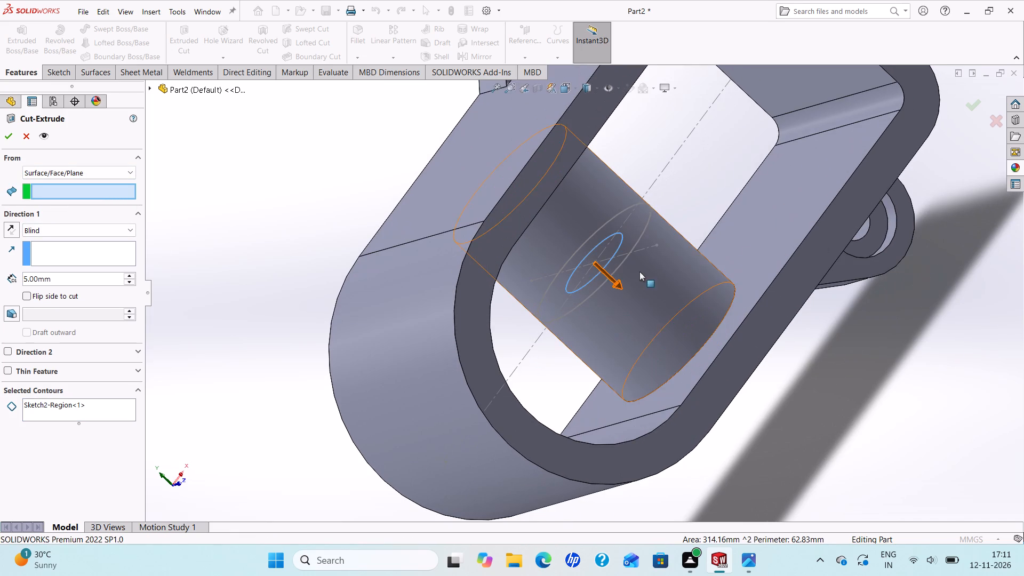
click(771, 234)
middle_drag(755, 291, 755, 290)
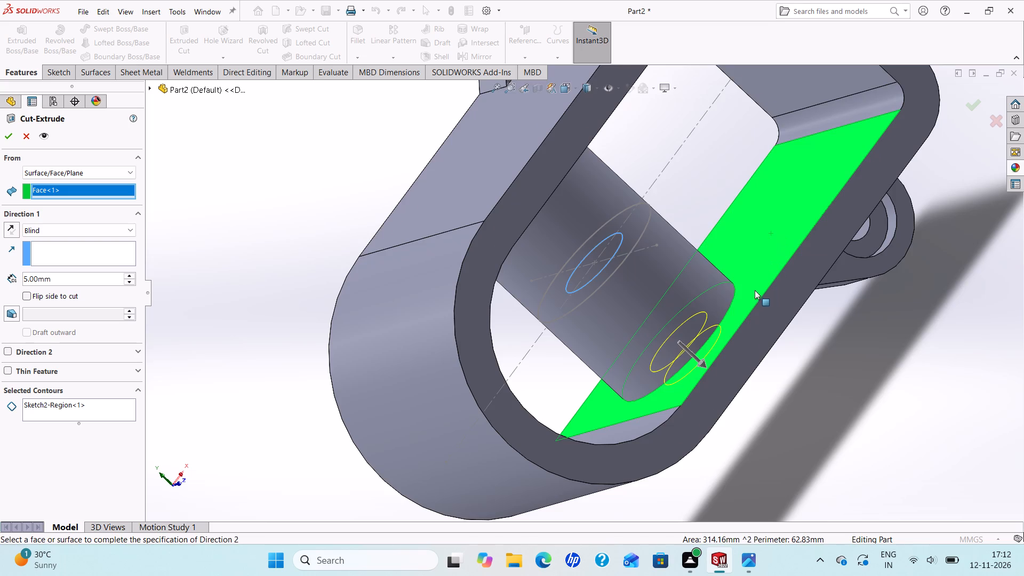
middle_drag(755, 290, 703, 211)
scroll(744, 276, up, 1)
scroll(719, 240, up, 3)
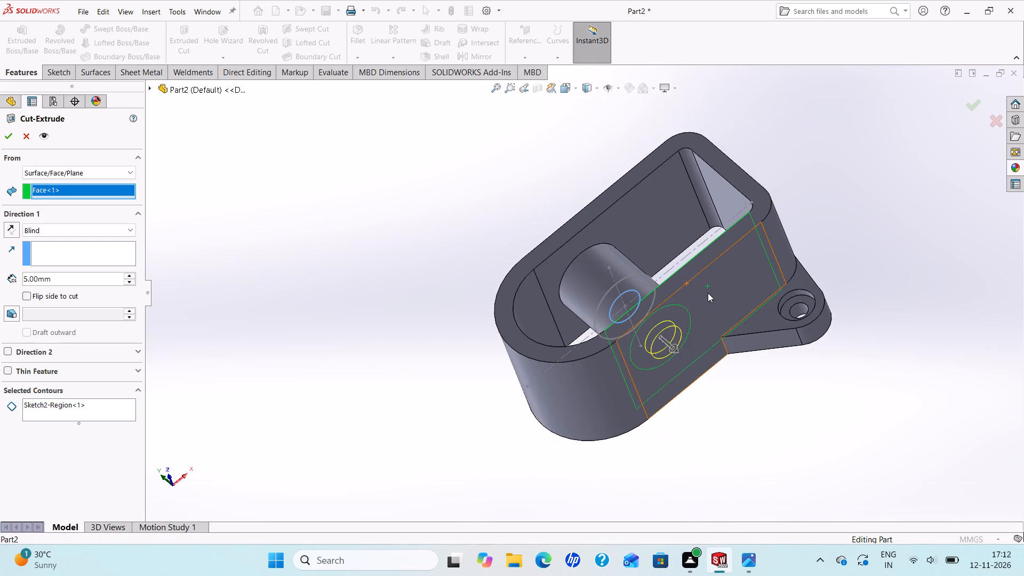
scroll(709, 295, down, 1)
Cut the 20 mm circle 10 mm deep from that inner wall face, outward through the housing wall.
click(12, 228)
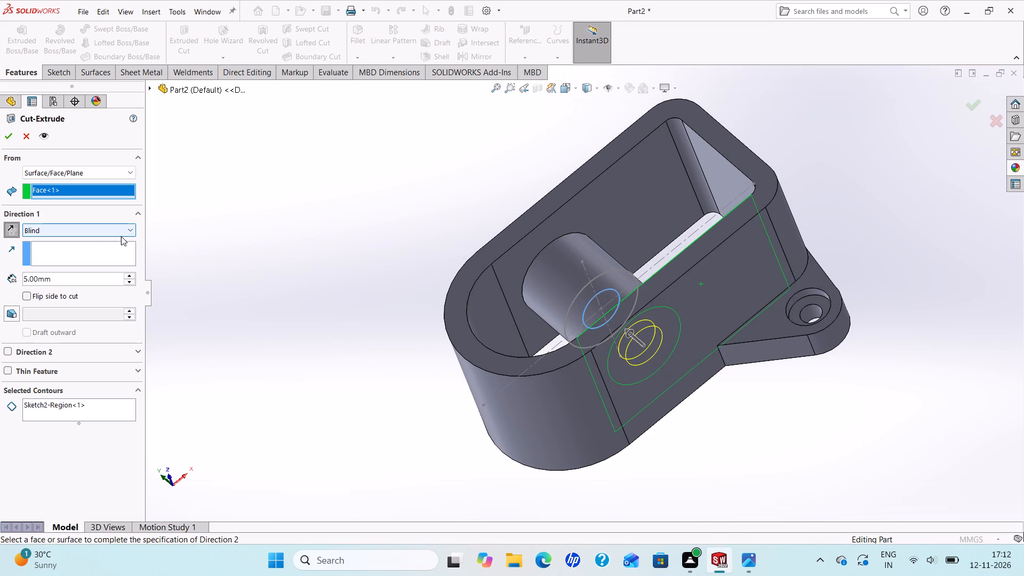
drag(73, 281, 0, 289)
text(10)
key(Return)
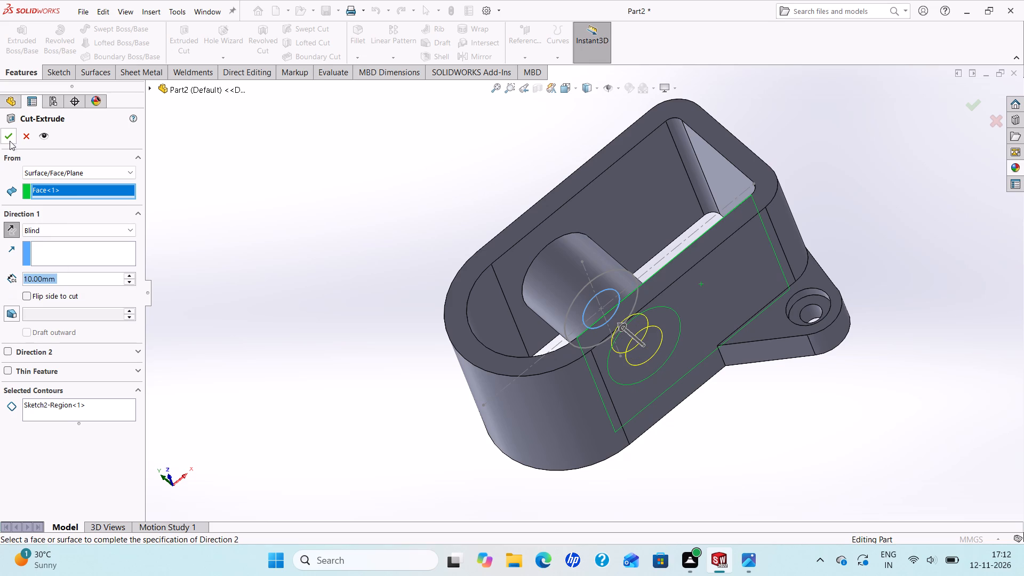
click(12, 139)
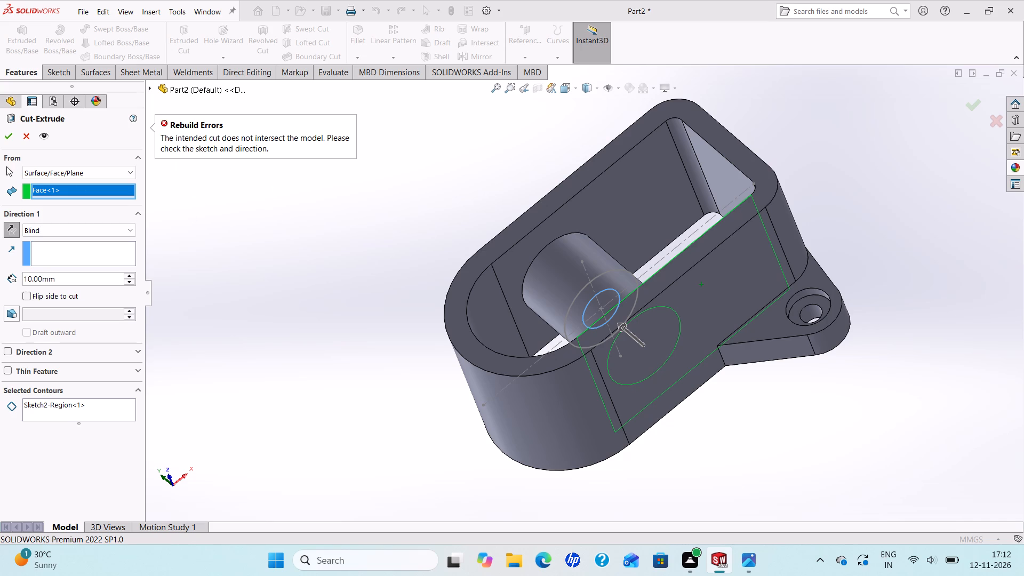
click(7, 228)
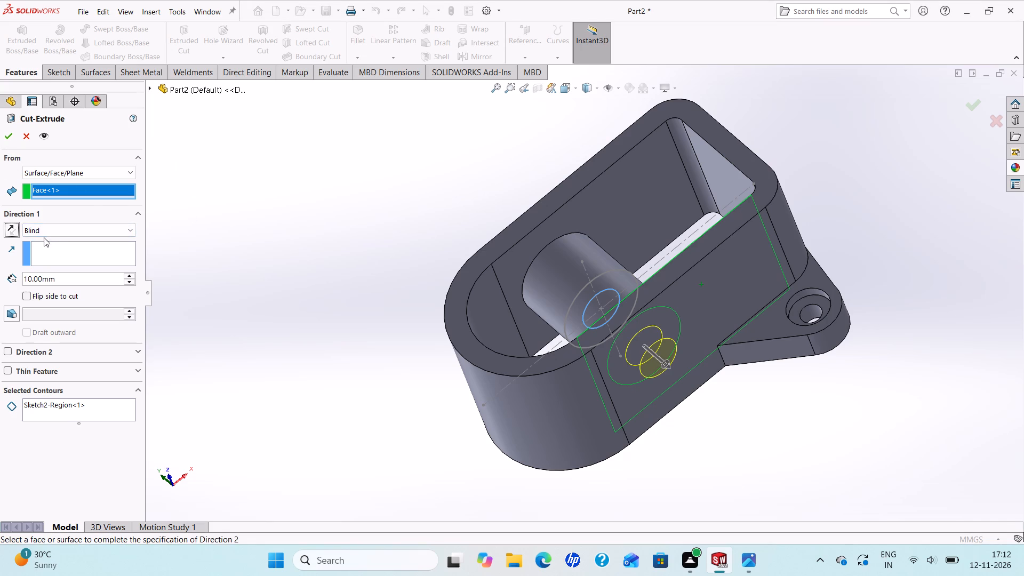
click(12, 135)
Inspect the new hole in the housing's side wall and the boss from several angles.
middle_drag(297, 352, 293, 350)
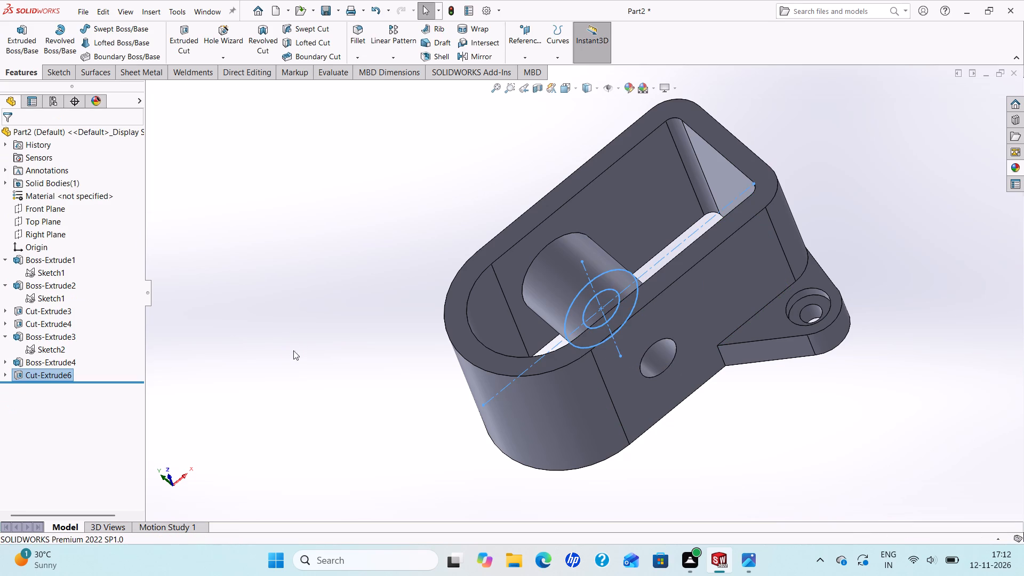
middle_drag(293, 350, 255, 286)
key(Escape)
middle_drag(355, 348, 346, 305)
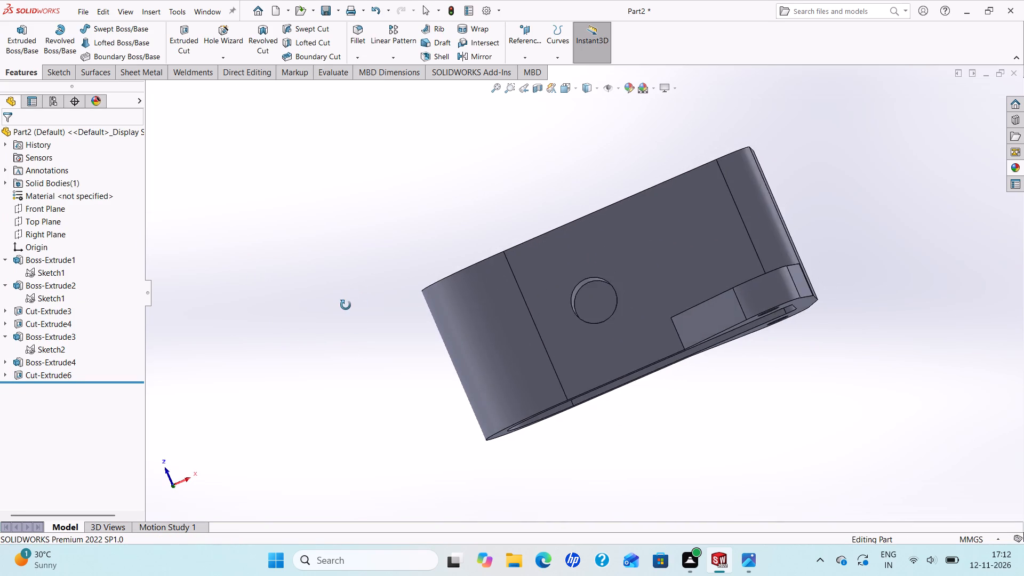
middle_drag(346, 305, 364, 458)
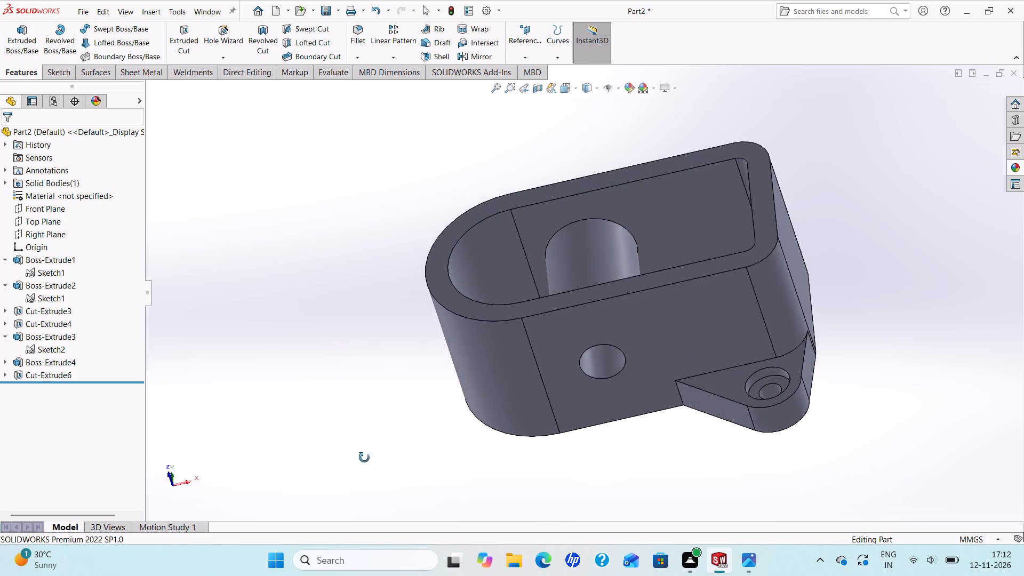
middle_drag(364, 458, 374, 354)
scroll(374, 354, up, 4)
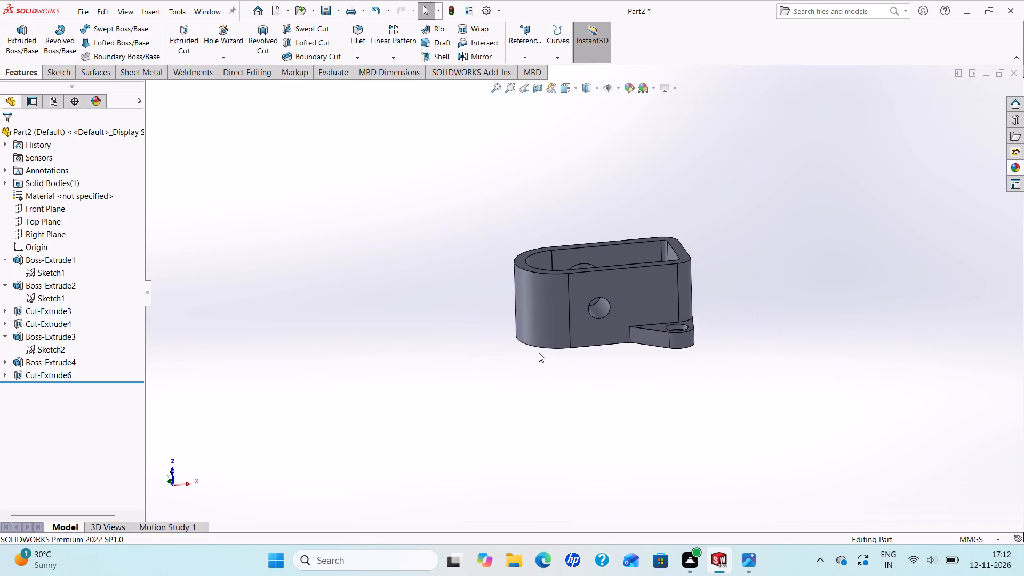
scroll(547, 351, down, 2)
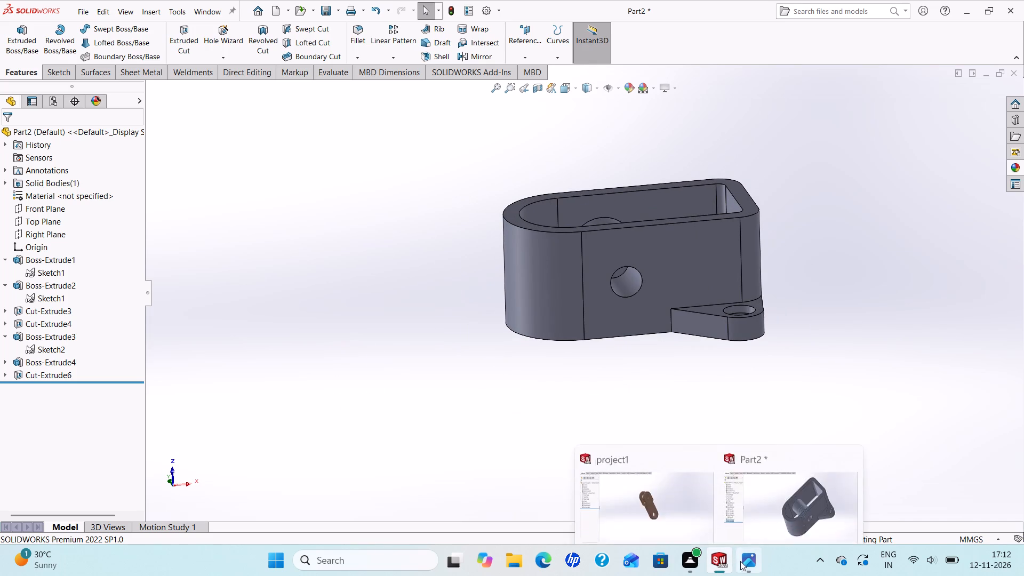
Switch to reference drawing 634 in Photos and examine the cross bore and clevis dimensions.
click(743, 563)
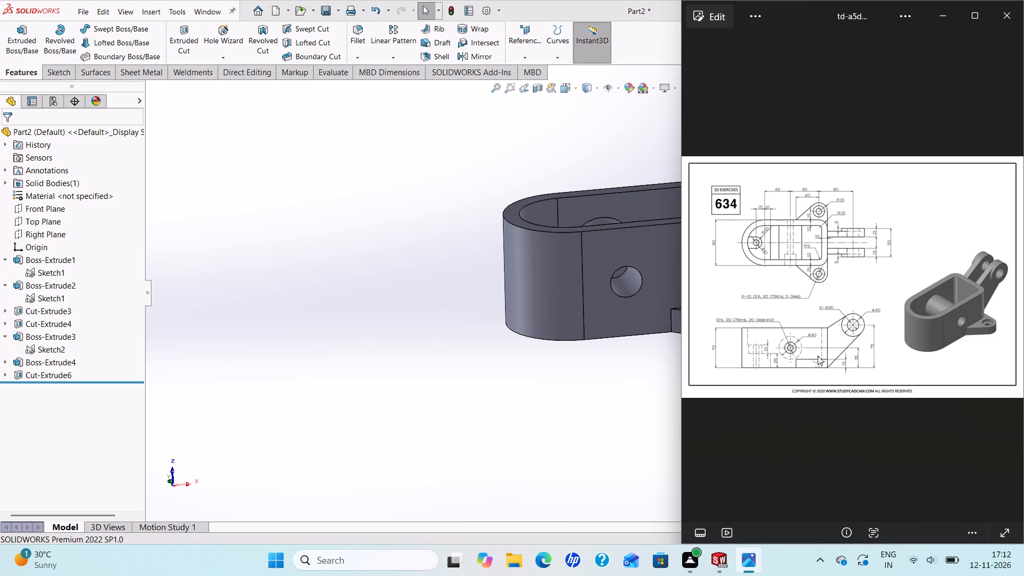
scroll(807, 363, up, 4)
scroll(860, 393, up, 3)
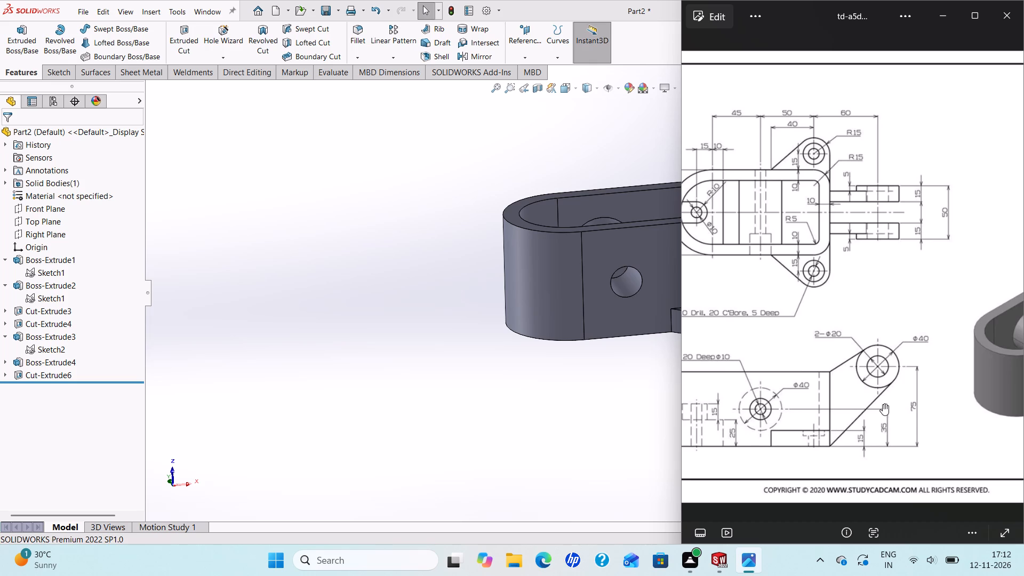
scroll(655, 330, up, 2)
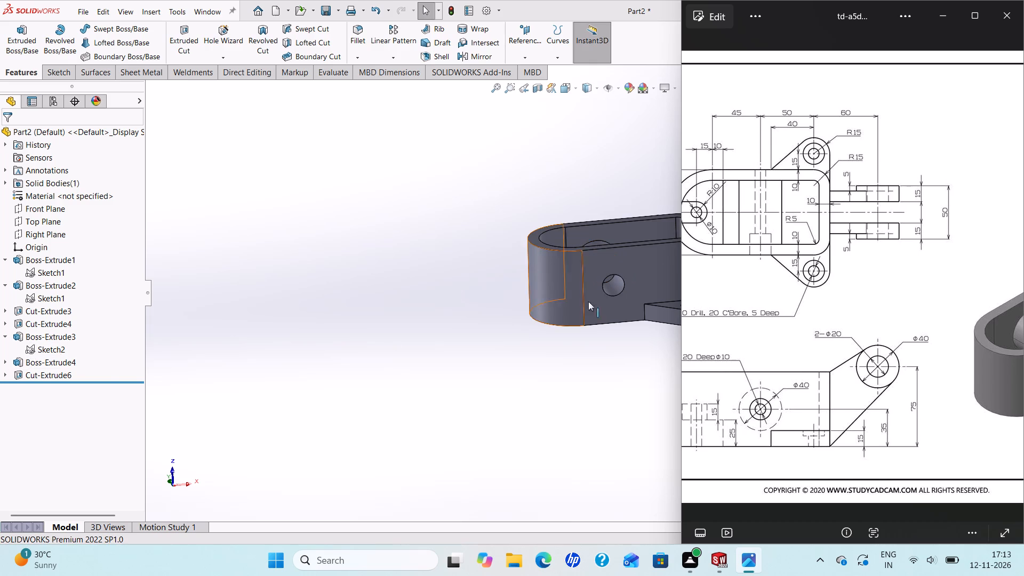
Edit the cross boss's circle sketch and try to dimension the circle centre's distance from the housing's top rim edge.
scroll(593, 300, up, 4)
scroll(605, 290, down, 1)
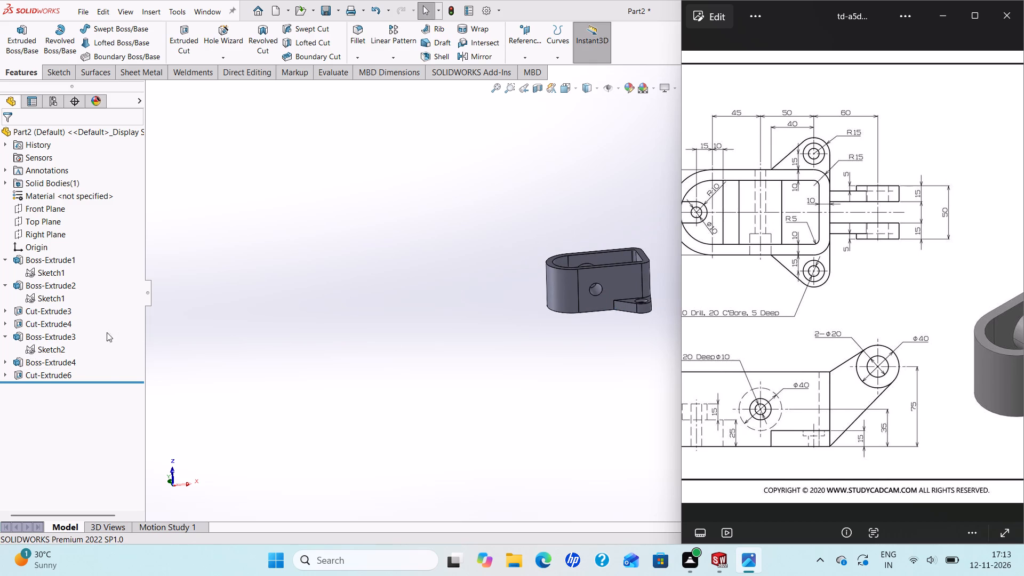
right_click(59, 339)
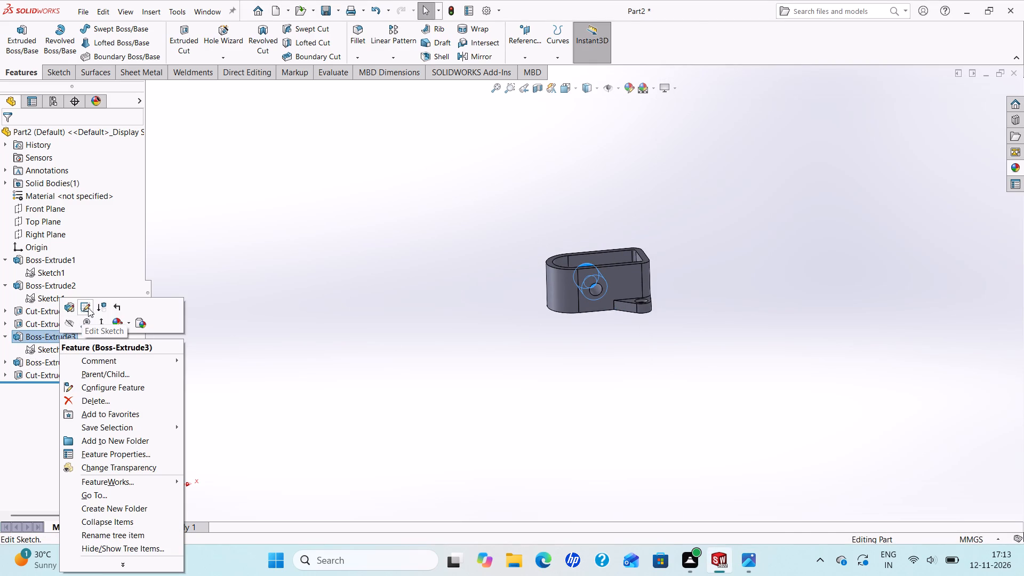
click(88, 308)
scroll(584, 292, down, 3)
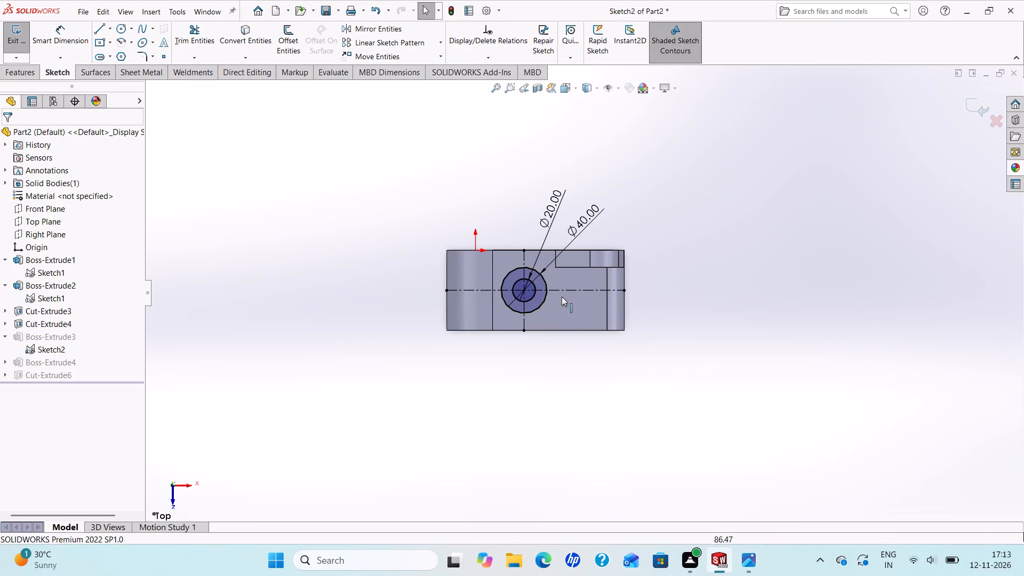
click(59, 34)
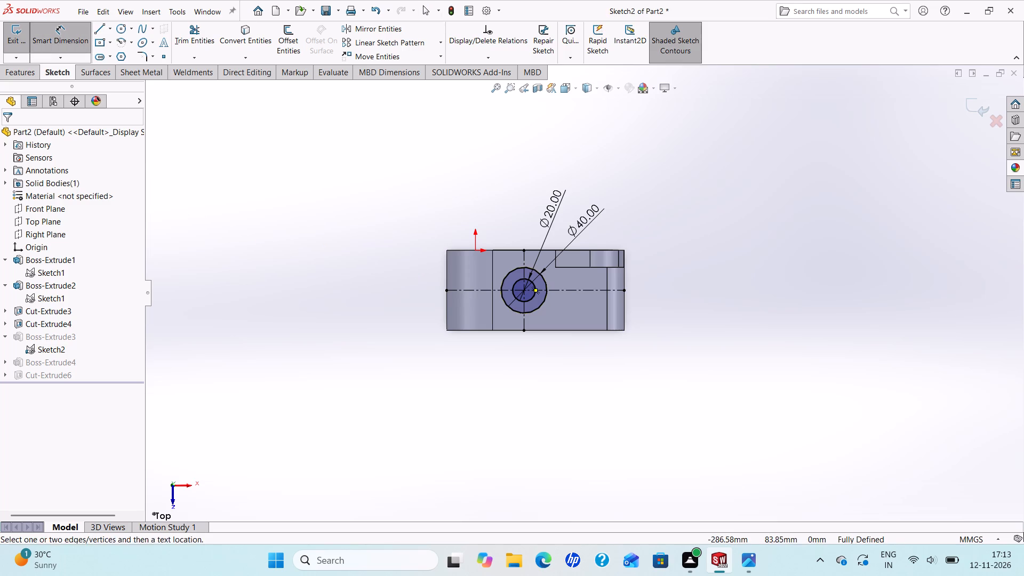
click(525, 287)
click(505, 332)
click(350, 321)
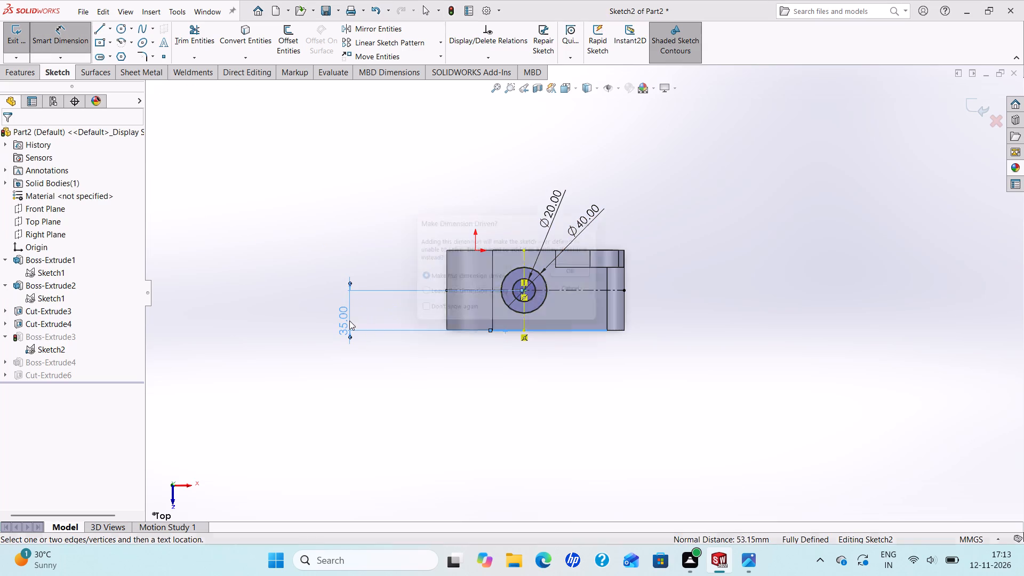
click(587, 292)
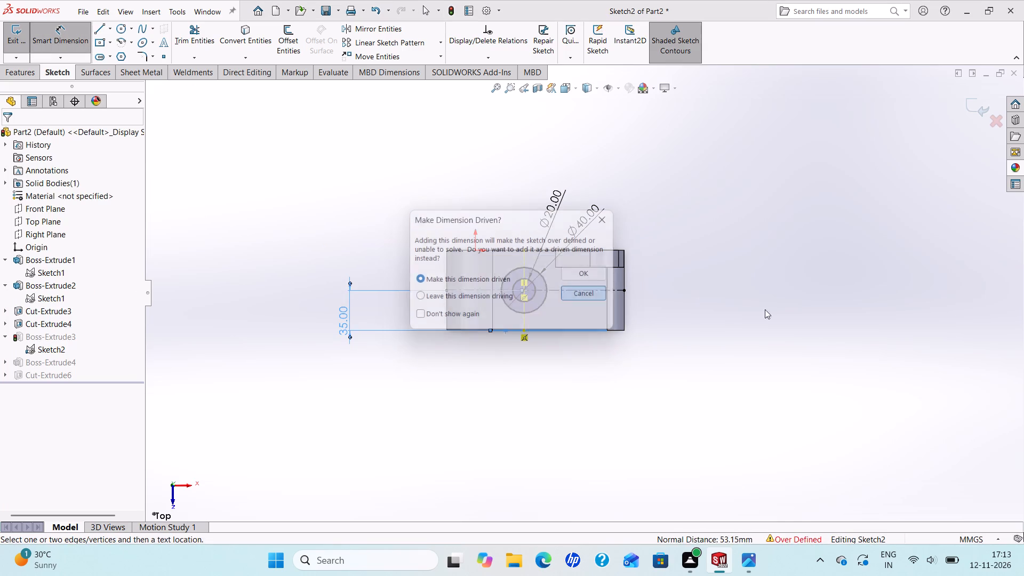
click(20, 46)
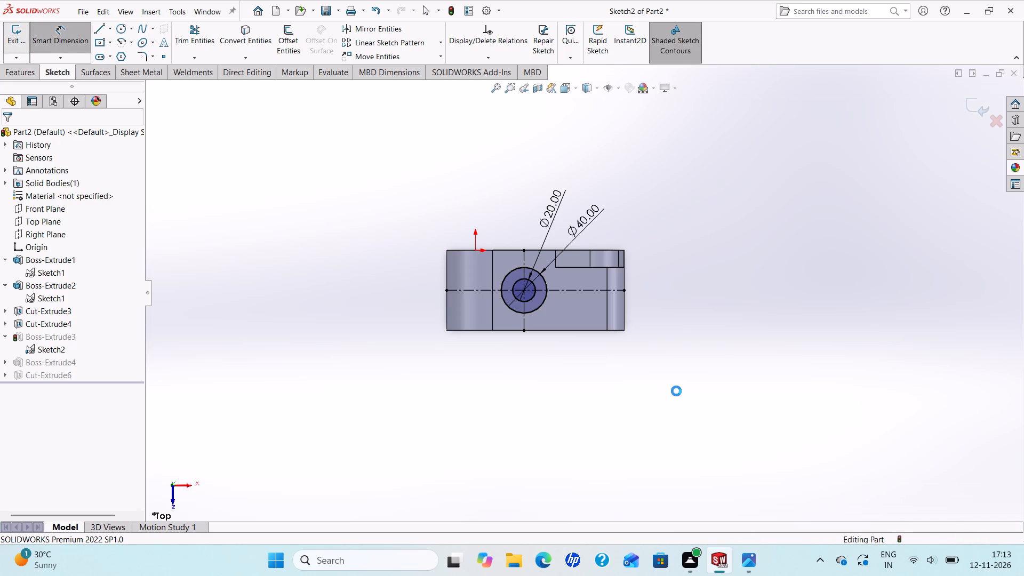
Inspect the housing's cavity, internal boss, side hole and mounting ear from several angles.
middle_drag(582, 334, 583, 292)
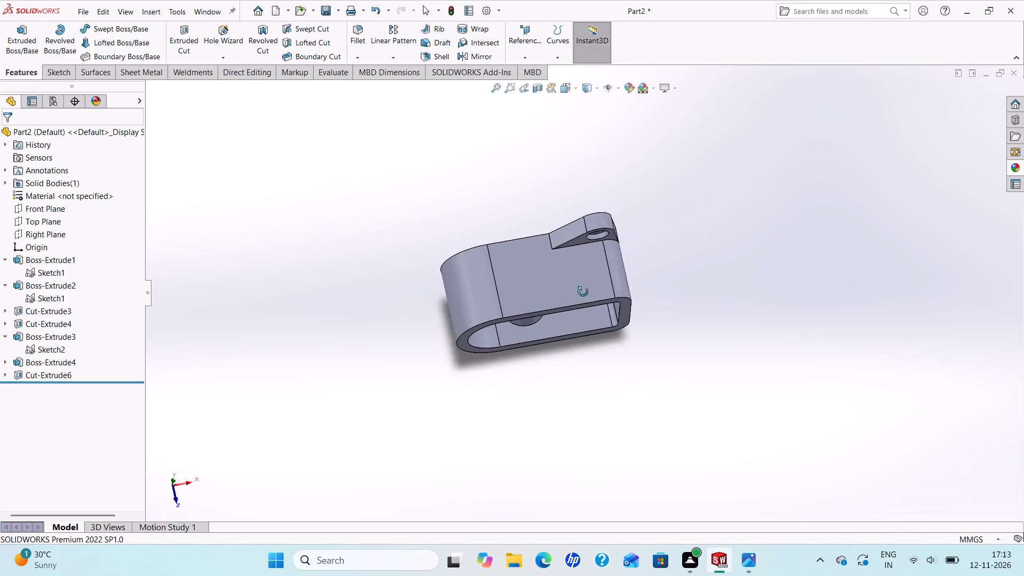
middle_drag(583, 292, 534, 141)
middle_drag(594, 234, 604, 142)
scroll(604, 142, up, 1)
scroll(587, 269, up, 1)
scroll(592, 282, down, 2)
middle_drag(596, 287, 560, 254)
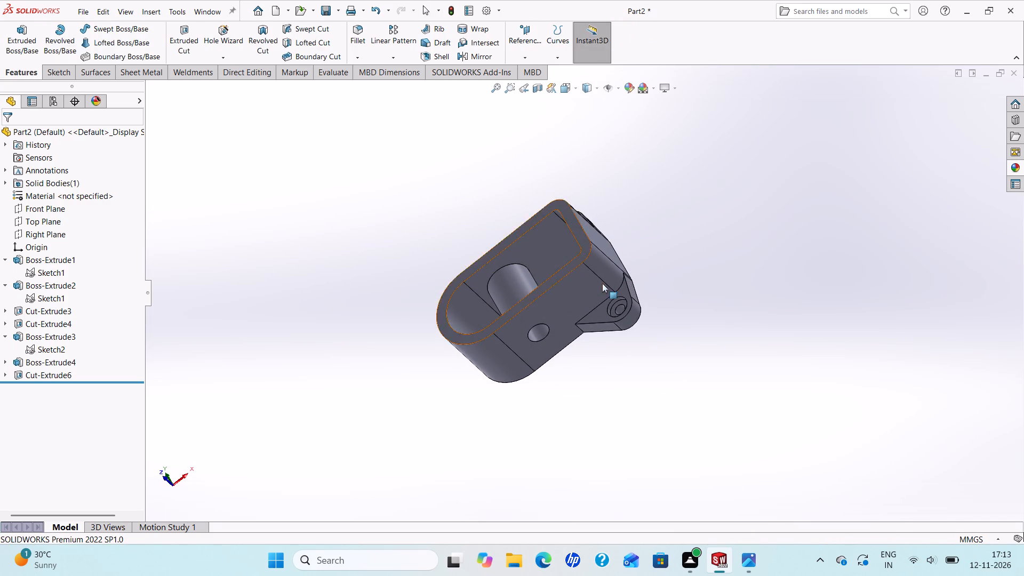
Switch to reference drawing 634 in Photos and examine the clevis views and the overall sheet.
click(754, 566)
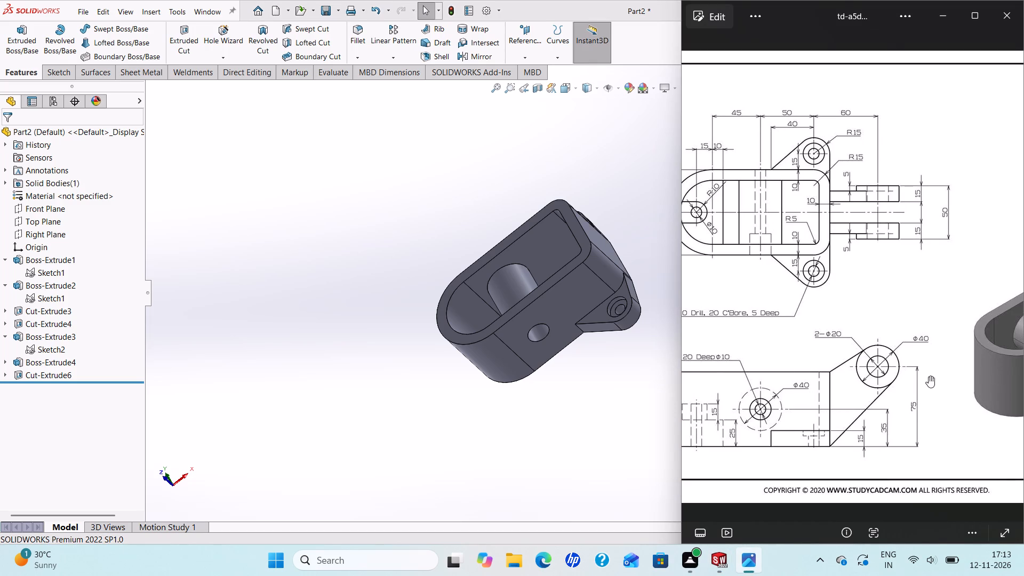
scroll(959, 370, up, 2)
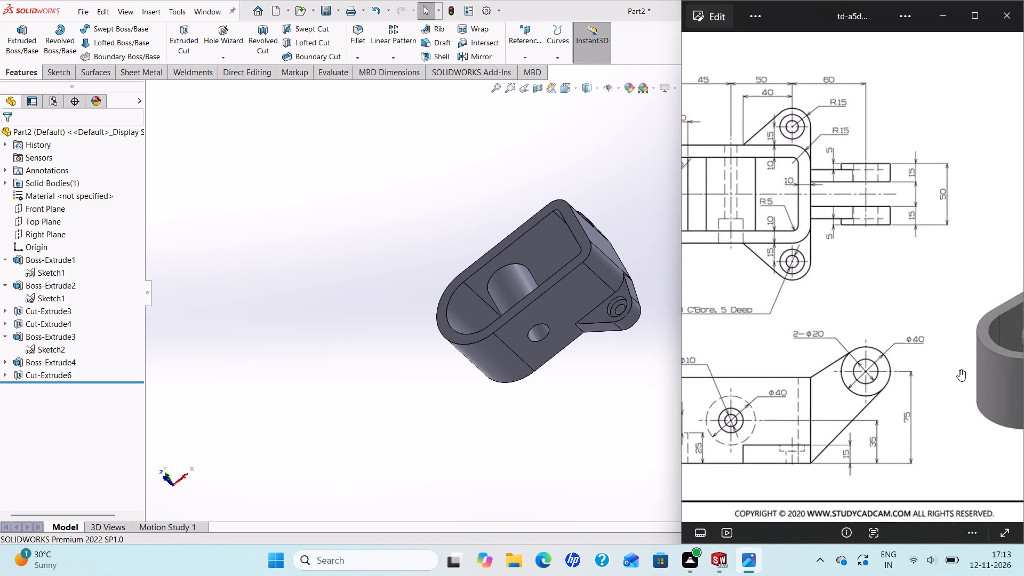
scroll(959, 370, down, 10)
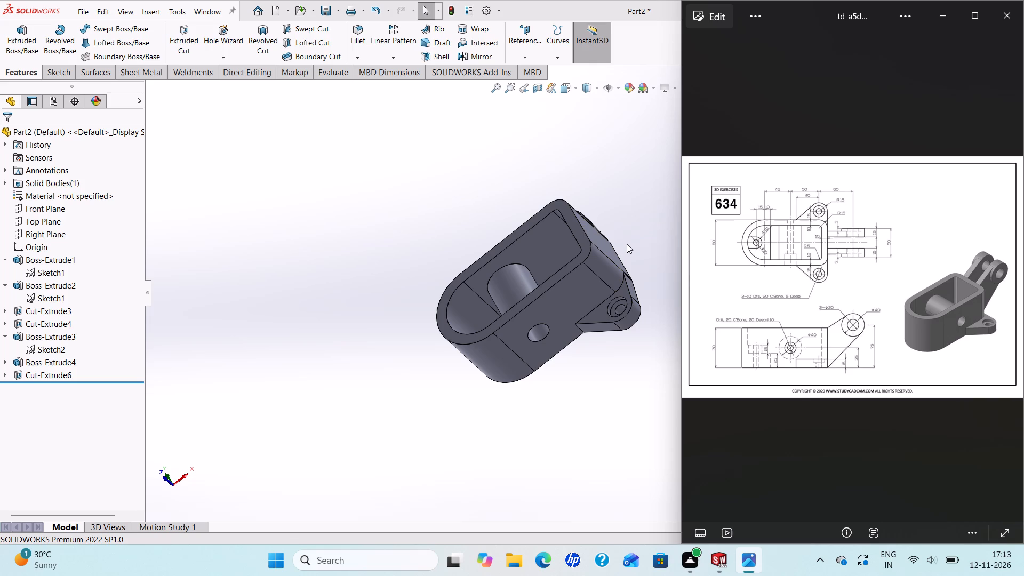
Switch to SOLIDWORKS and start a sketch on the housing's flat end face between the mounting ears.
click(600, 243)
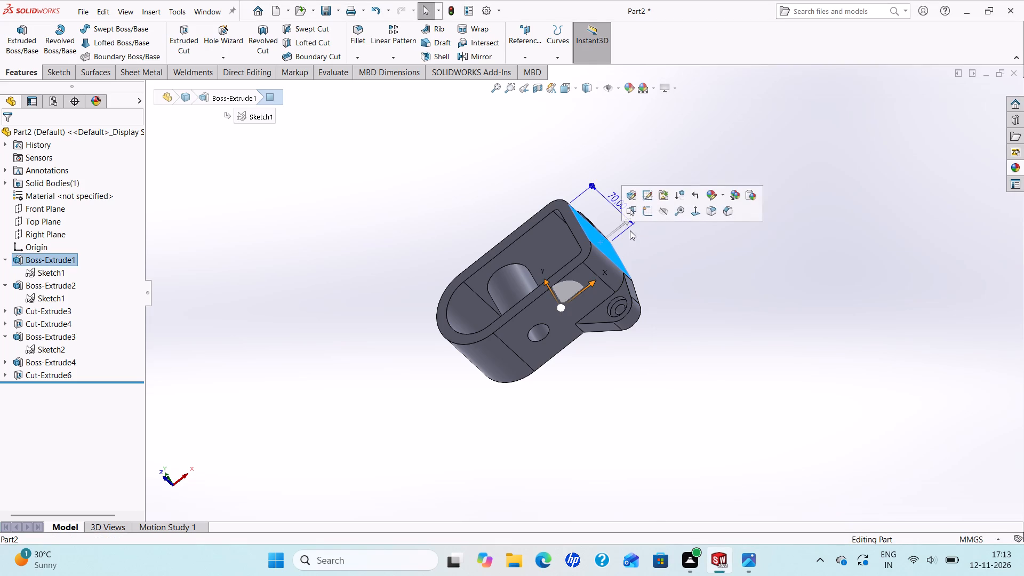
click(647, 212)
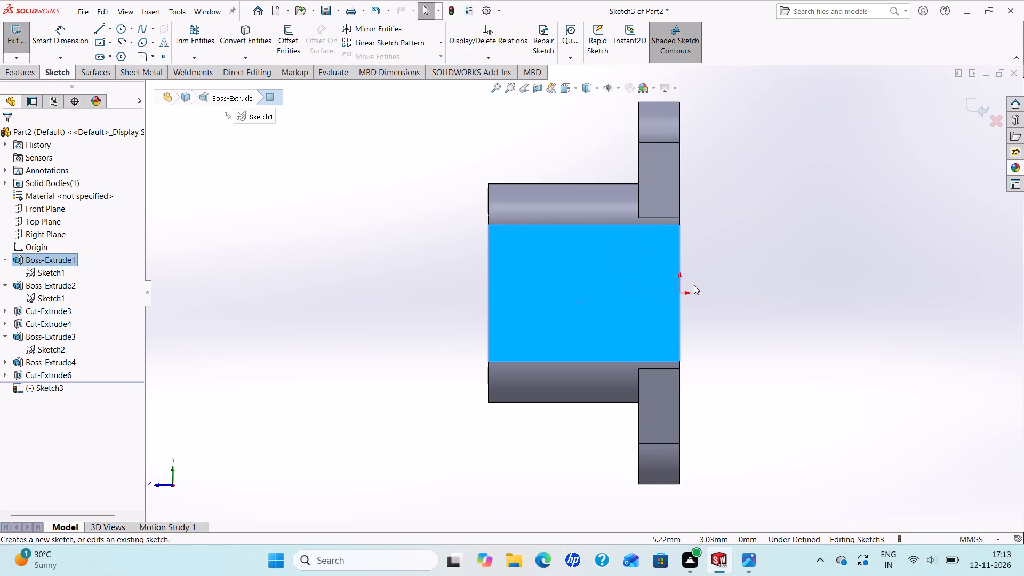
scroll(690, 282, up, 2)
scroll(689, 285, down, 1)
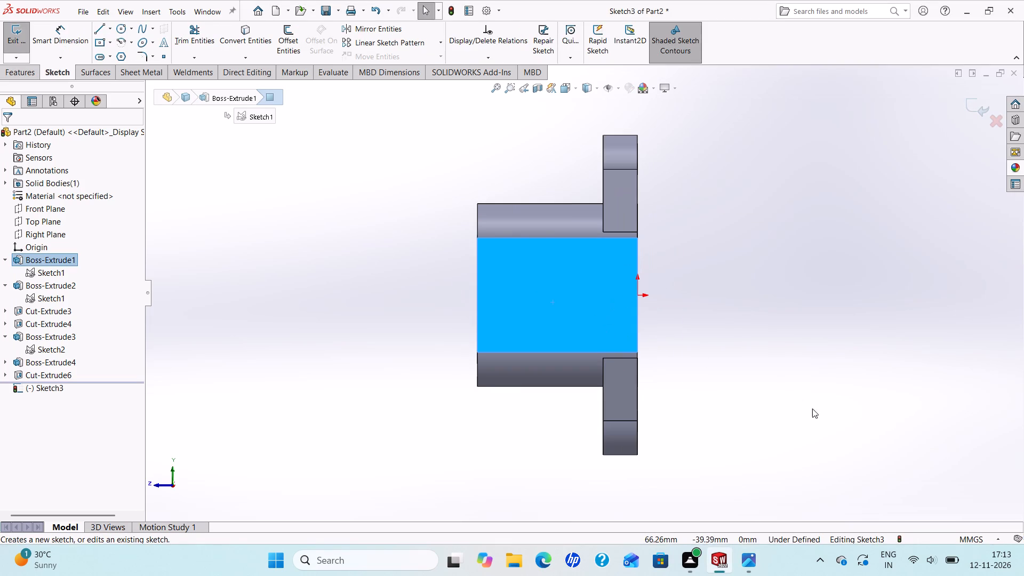
Switch to reference drawing 634 in Photos, examine the clevis arms' dimensions and isometric view, and close the drawing.
click(750, 566)
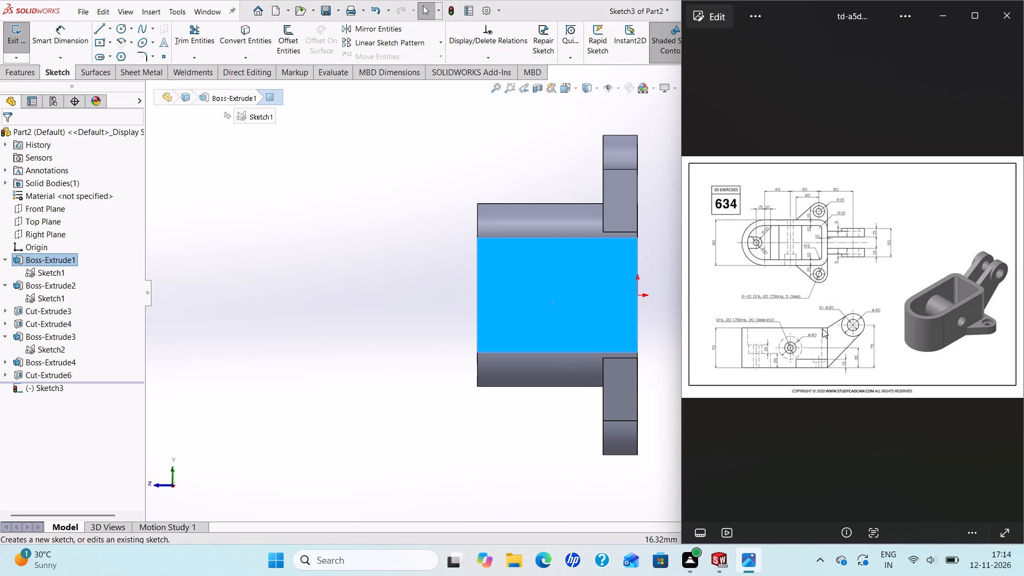
scroll(822, 329, up, 2)
scroll(889, 318, up, 2)
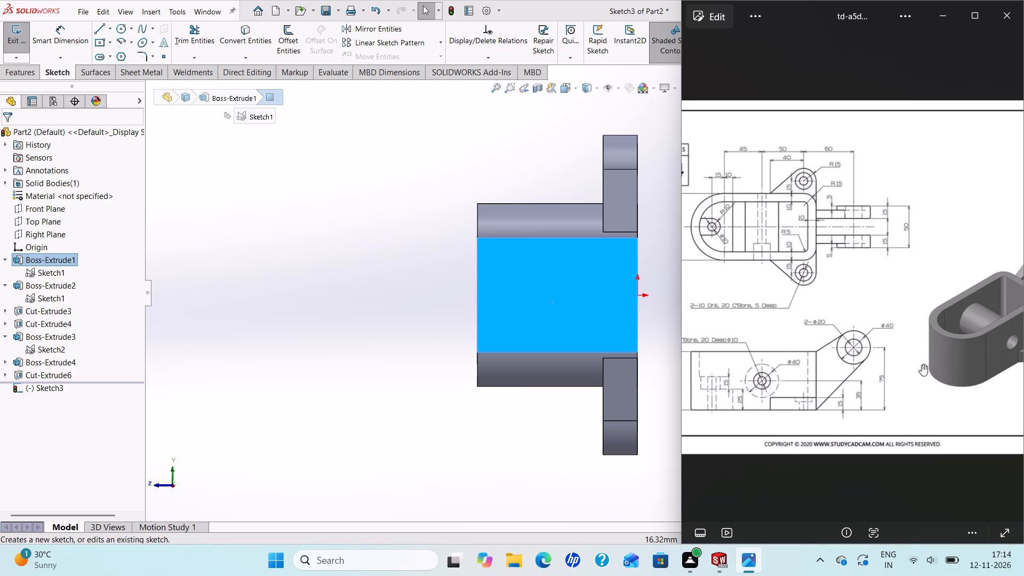
scroll(918, 369, down, 2)
scroll(918, 370, up, 5)
scroll(918, 370, down, 7)
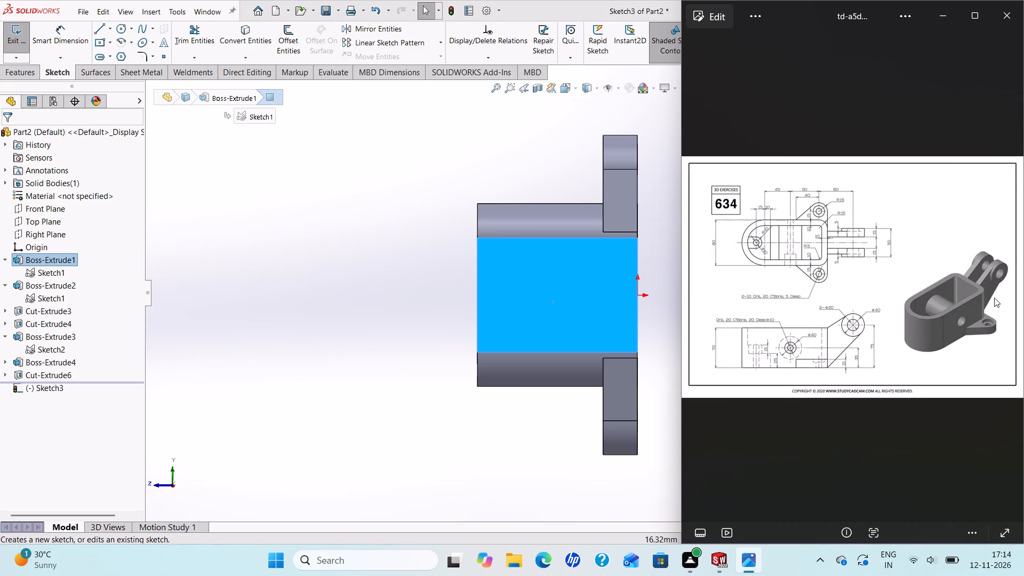
scroll(993, 288, up, 5)
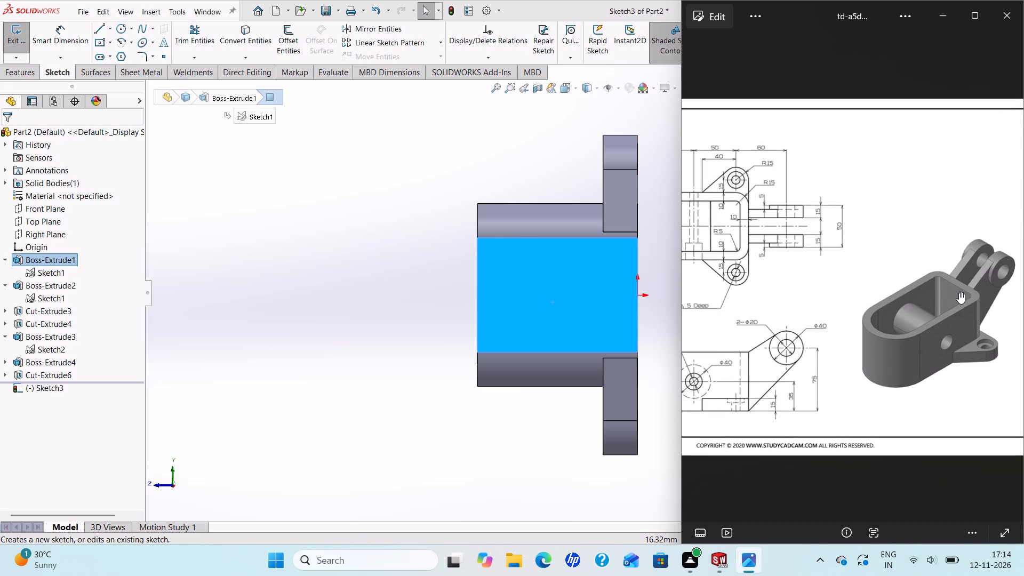
scroll(959, 292, up, 2)
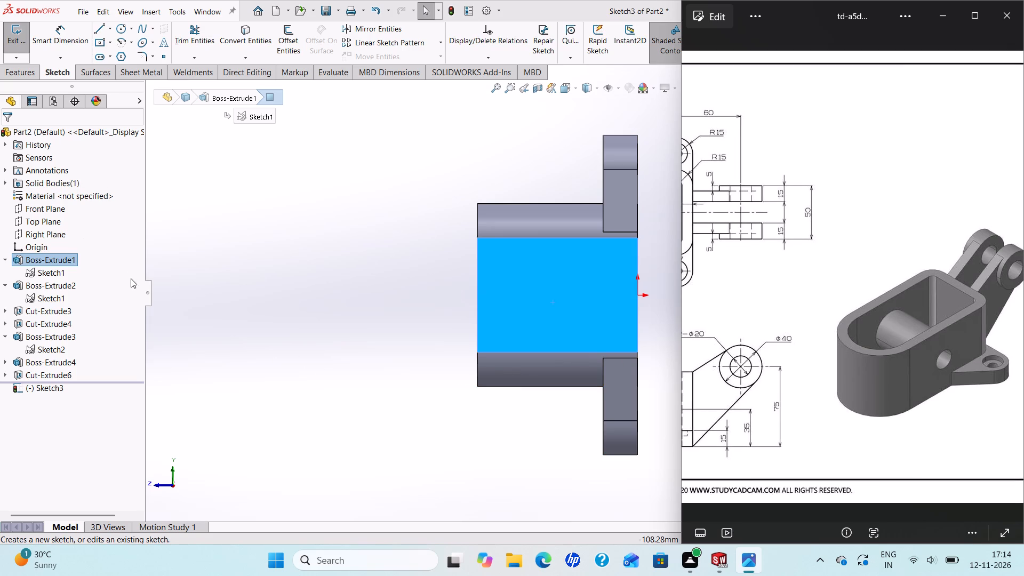
key(Escape)
key(Escape)
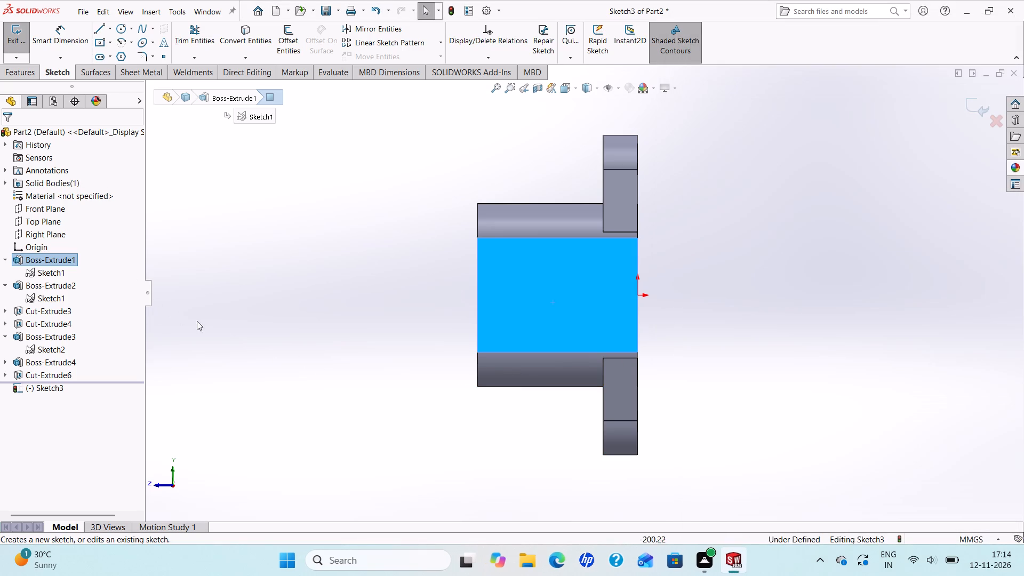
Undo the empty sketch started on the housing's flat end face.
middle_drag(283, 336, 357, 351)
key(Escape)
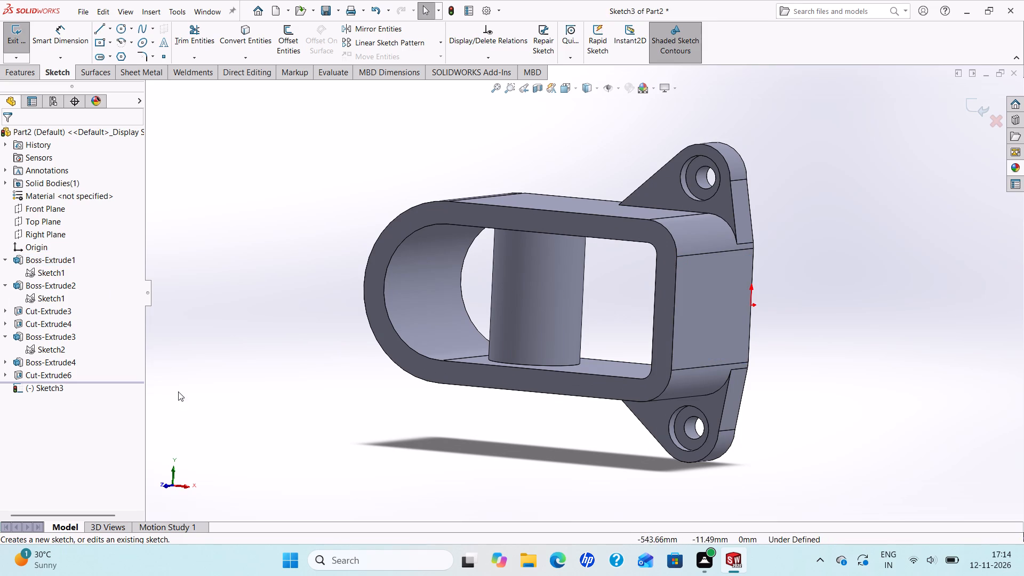
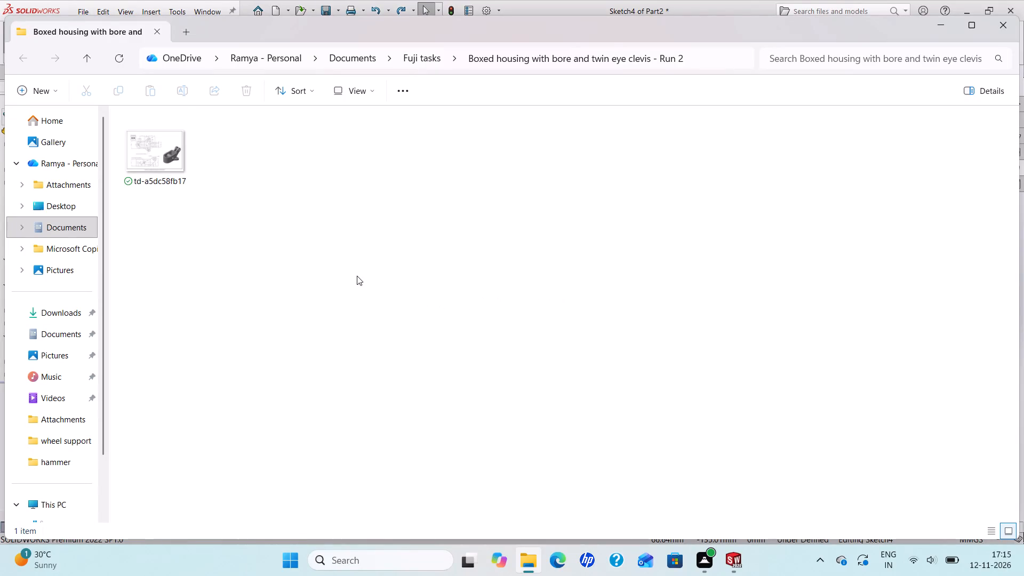
Reopen reference drawing 634 from the Run 2 project folder in Photos and minimize its window.
click(158, 158)
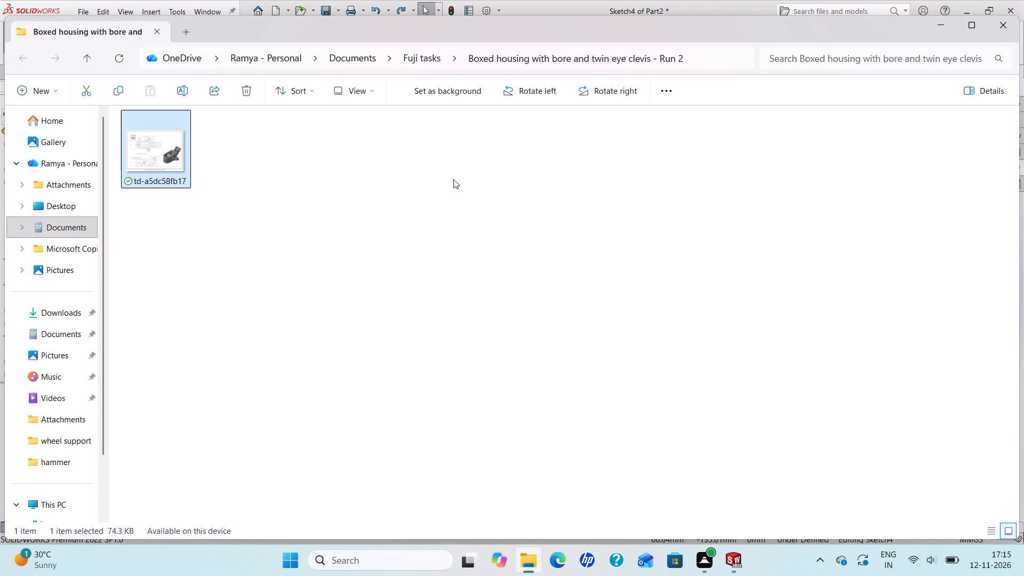
double_click(174, 162)
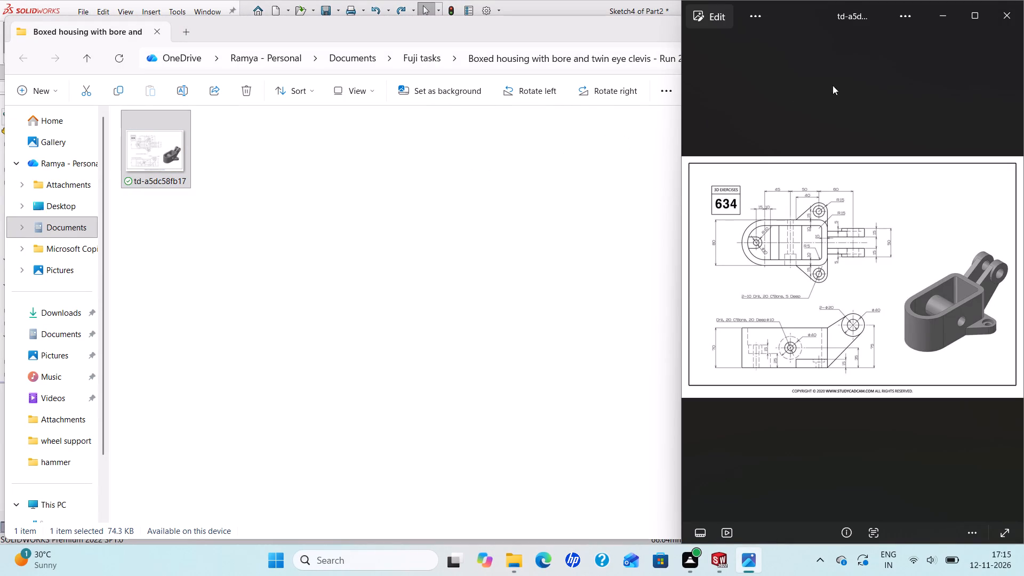
click(940, 15)
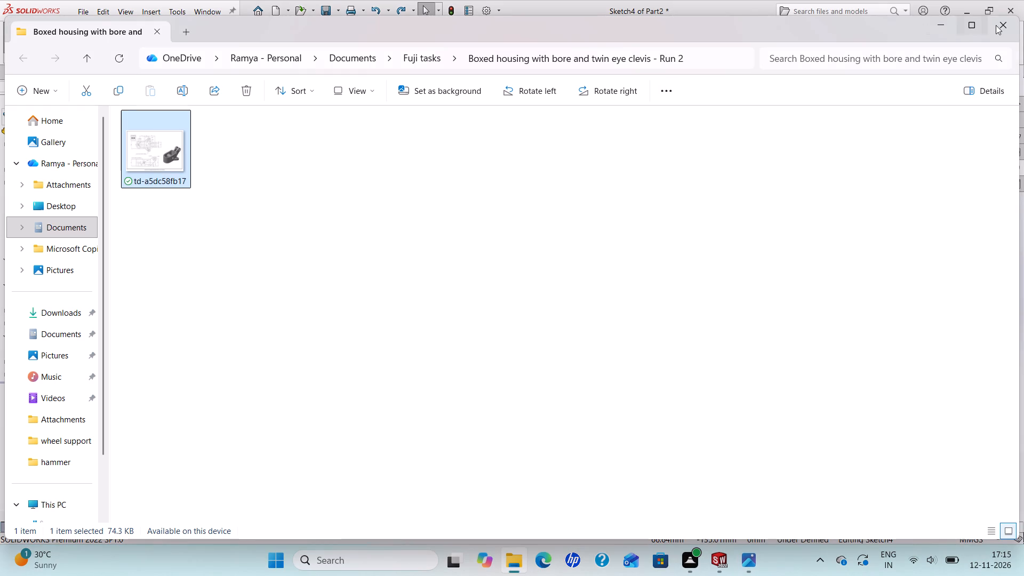
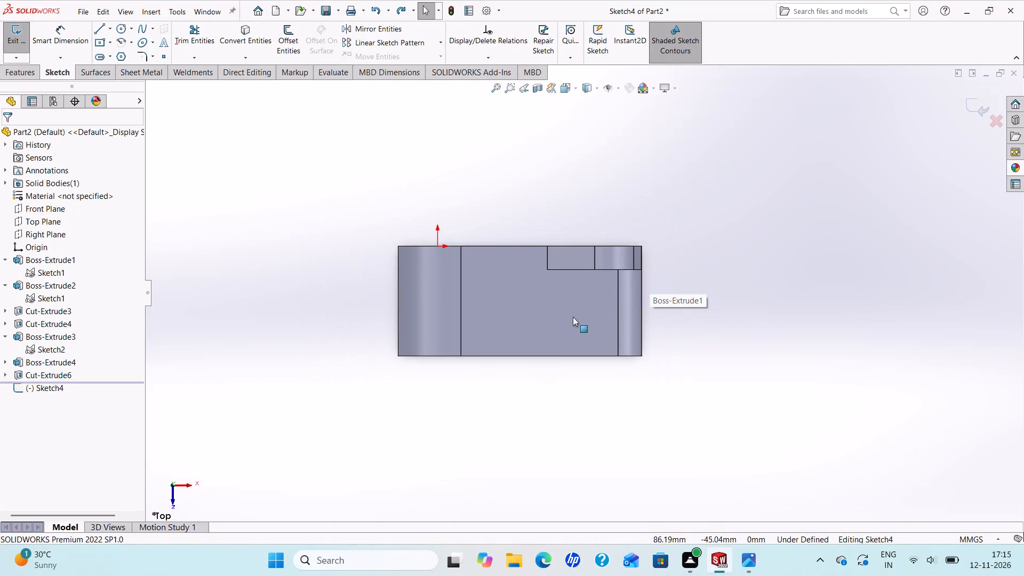
Check the clevis eye in reference drawing 634, and sketch two concentric circles about 17 mm and 31 mm in diameter beyond the housing's square end.
scroll(570, 326, down, 2)
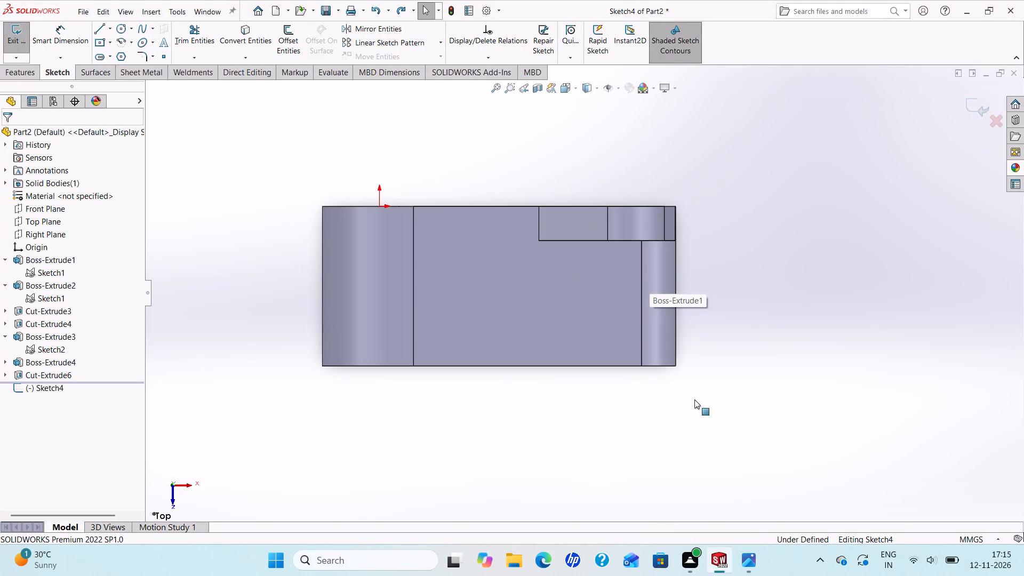
click(753, 560)
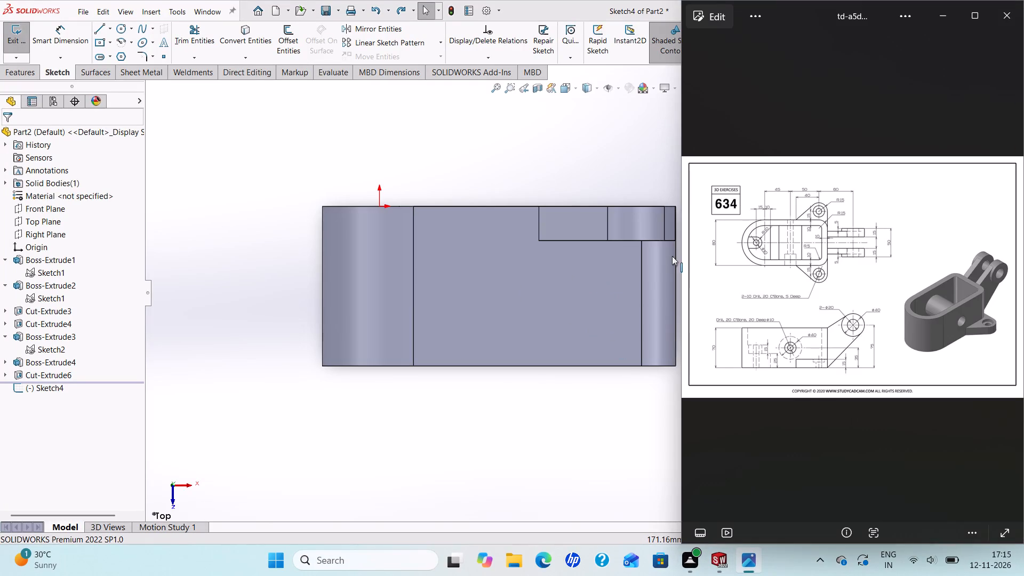
scroll(789, 294, up, 4)
scroll(866, 394, up, 2)
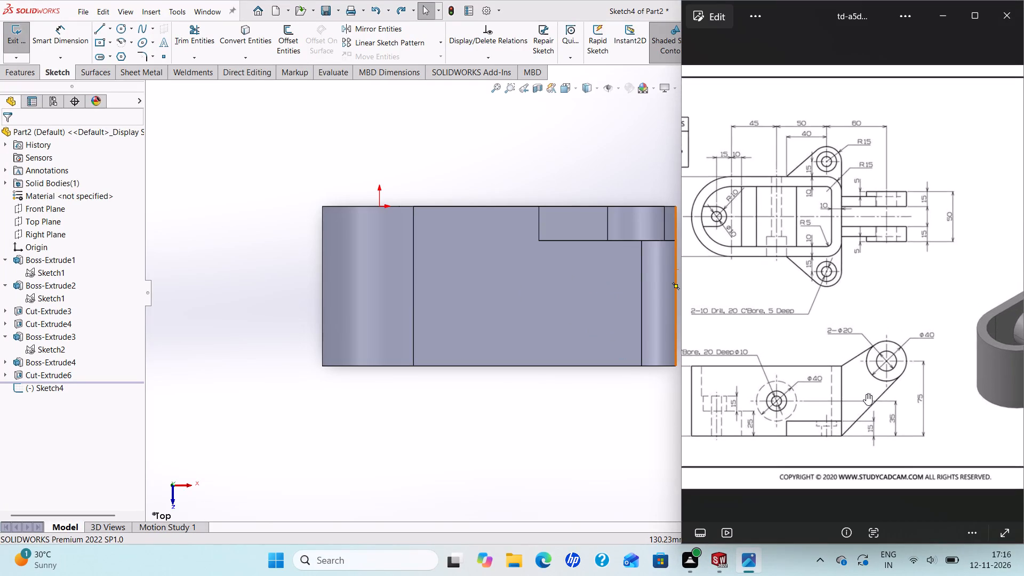
scroll(866, 394, up, 1)
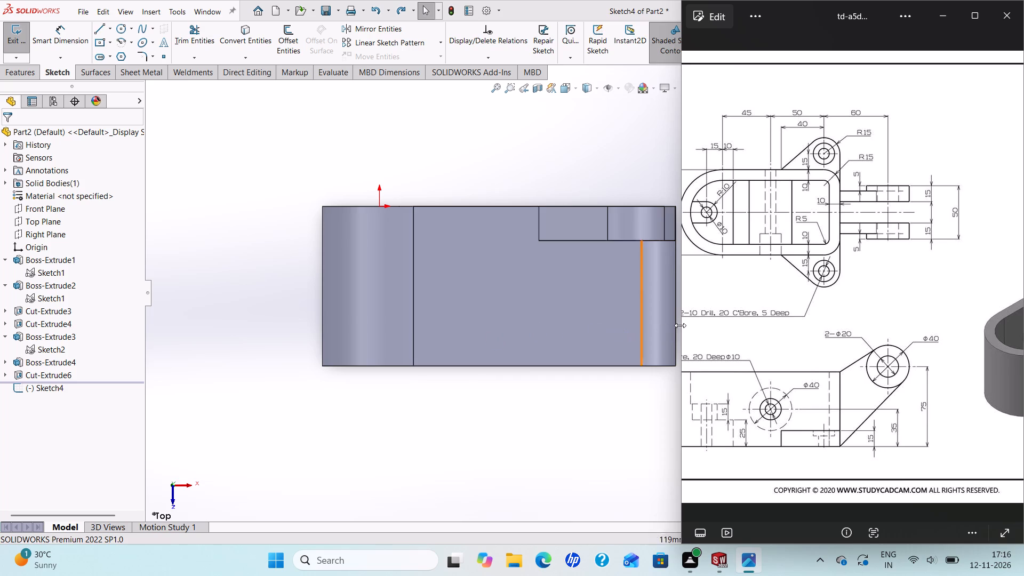
click(119, 29)
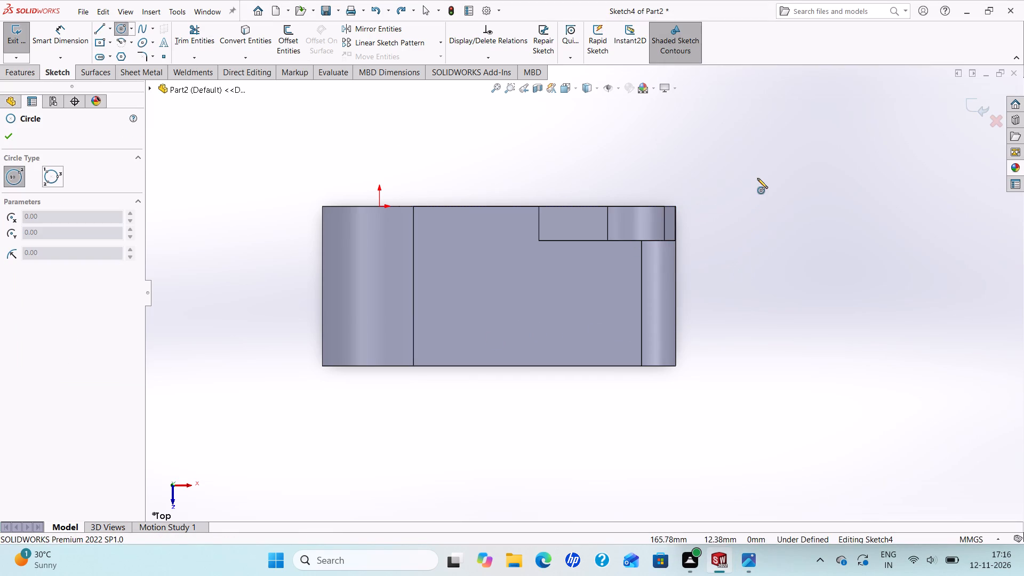
click(745, 190)
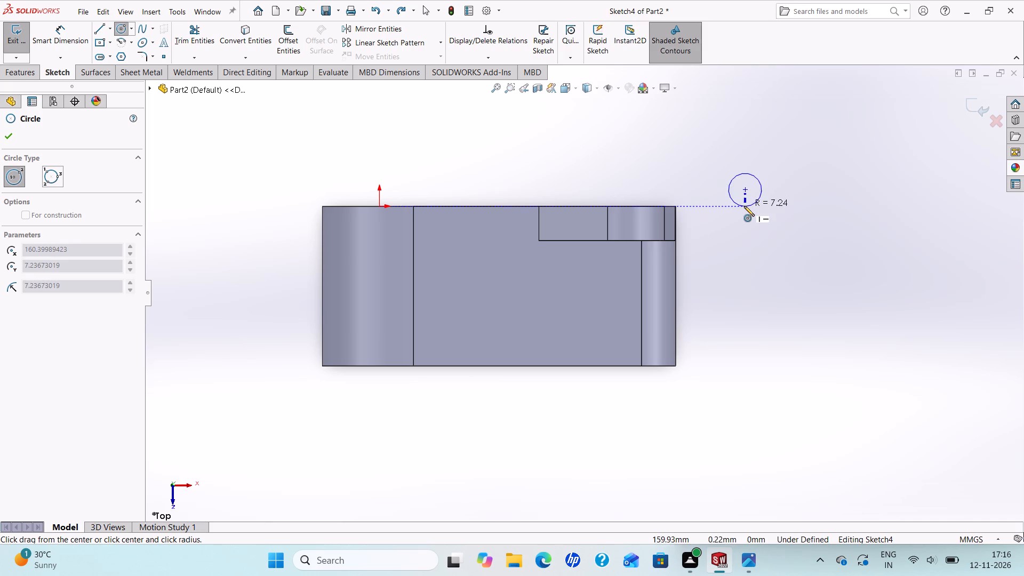
click(744, 210)
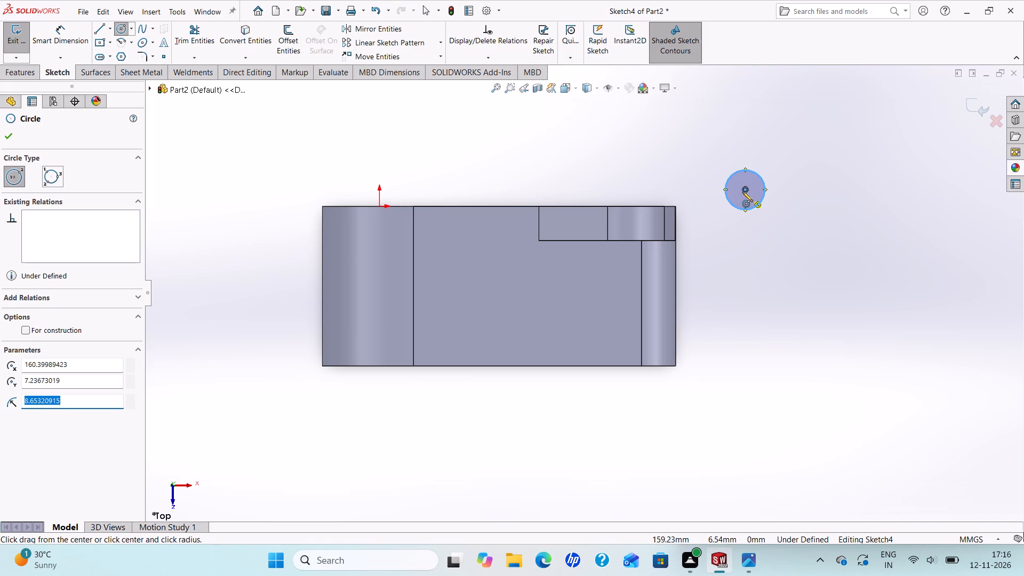
click(744, 190)
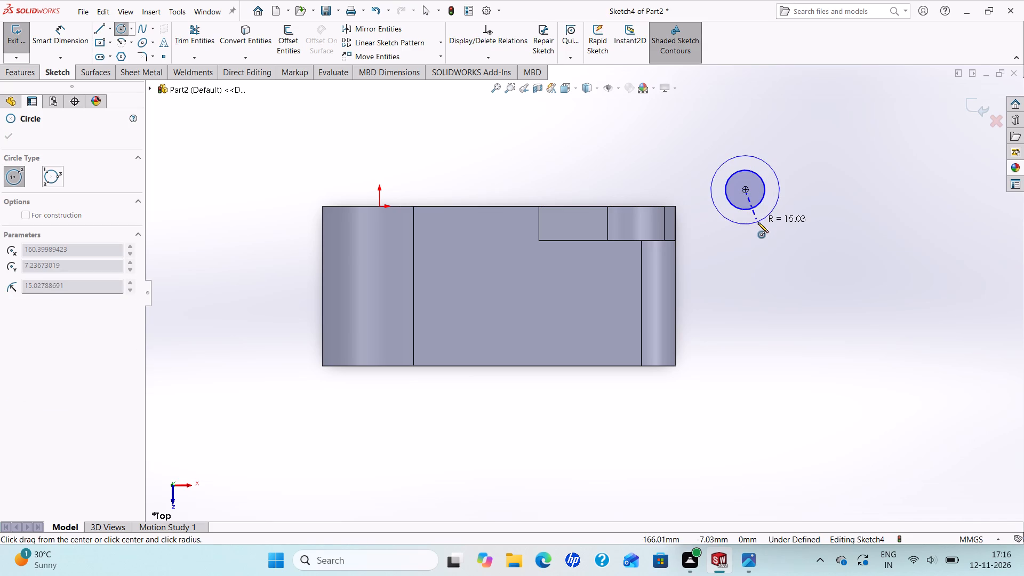
click(758, 222)
right_click(758, 222)
click(779, 230)
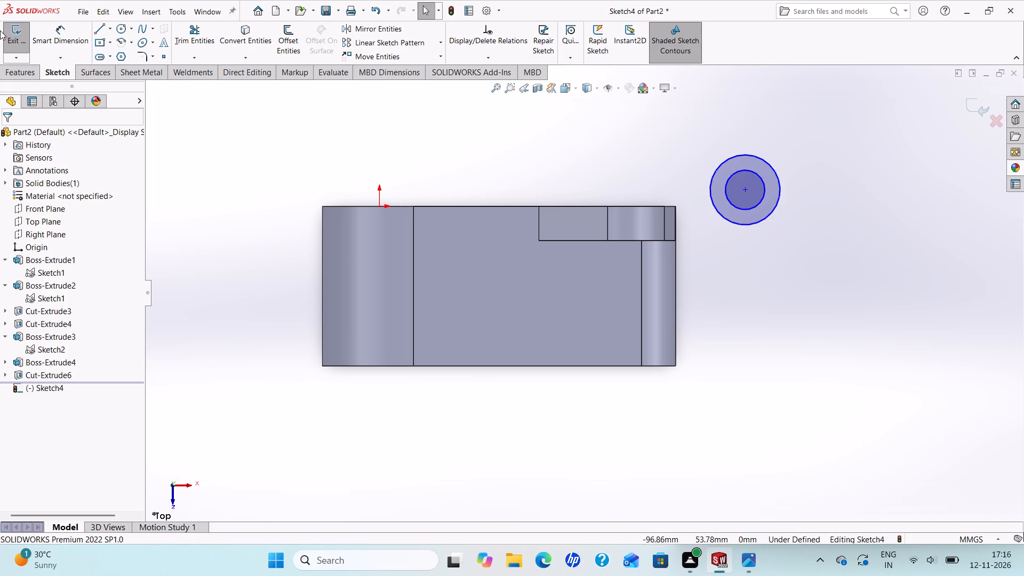
Dimension the inner circle to 20 mm diameter and the outer circle to 40 mm diameter.
click(74, 36)
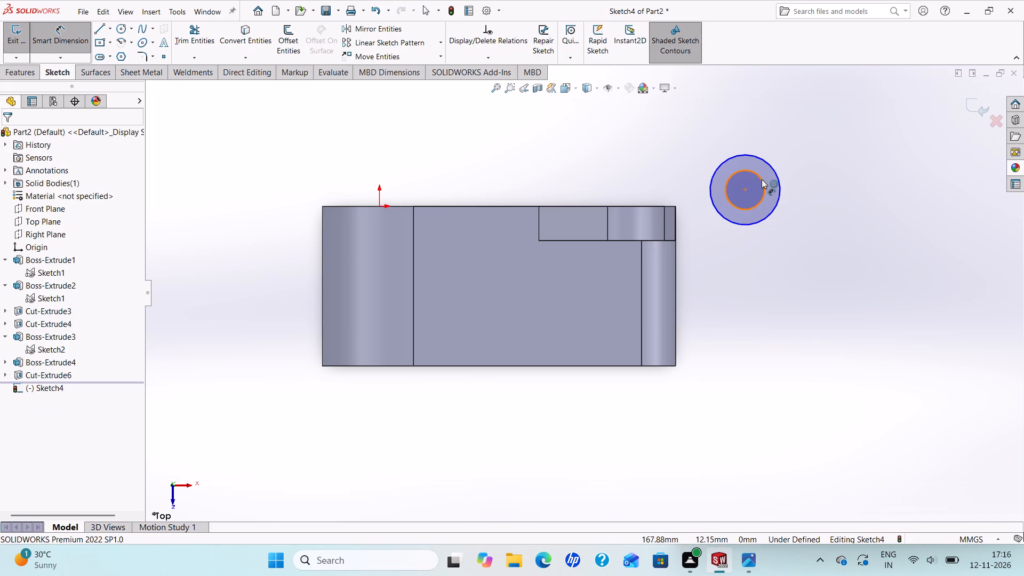
click(762, 179)
click(841, 142)
text(20)
key(Return)
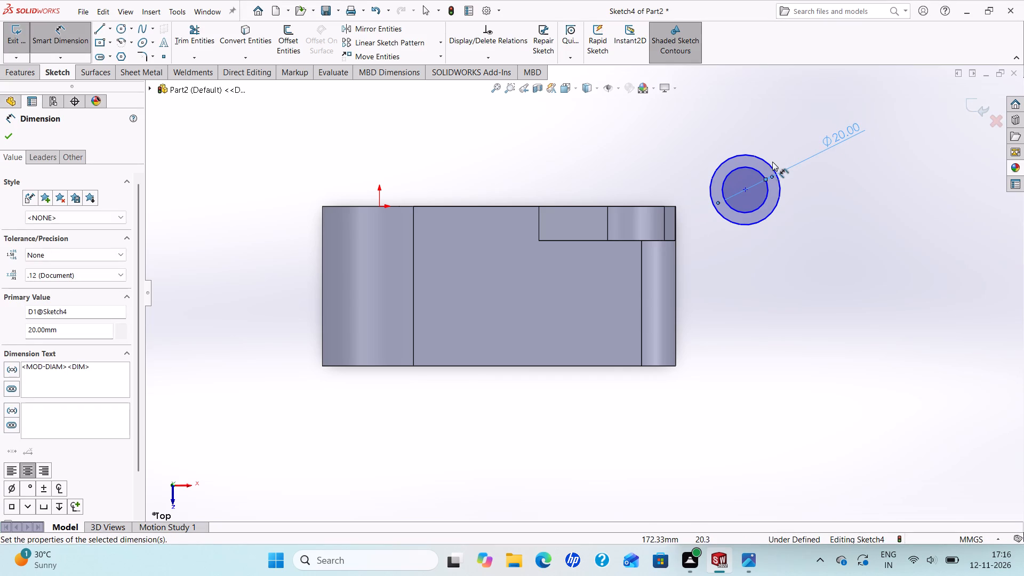
click(769, 165)
click(835, 116)
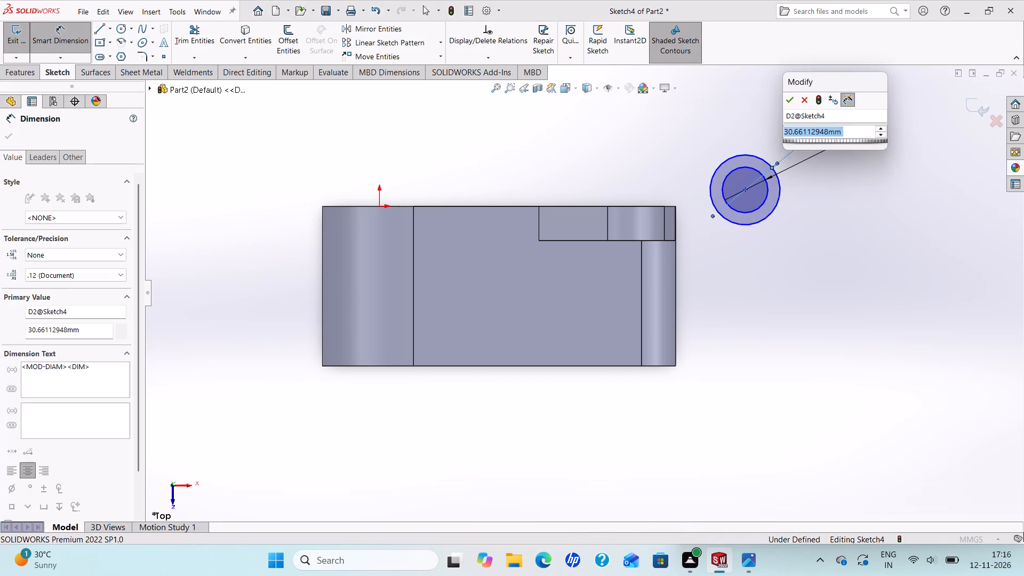
text(40)
key(Return)
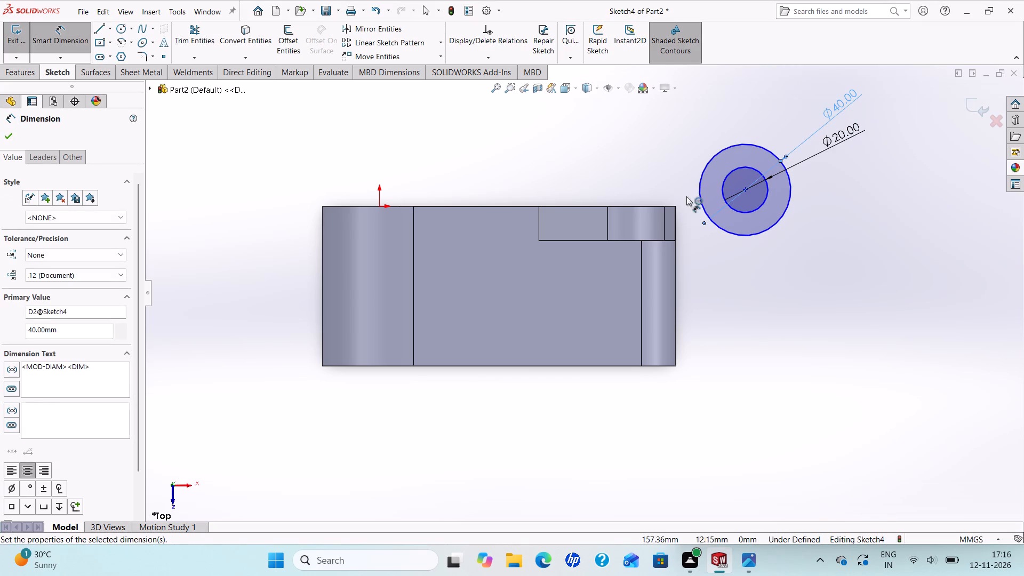
Examine the eye sketch against the housing from several angles and the clevis dimensions in reference drawing 634, returning to the straight-on sketch view.
middle_drag(673, 256, 674, 169)
scroll(673, 256, up, 1)
scroll(676, 175, down, 1)
middle_drag(625, 227, 625, 216)
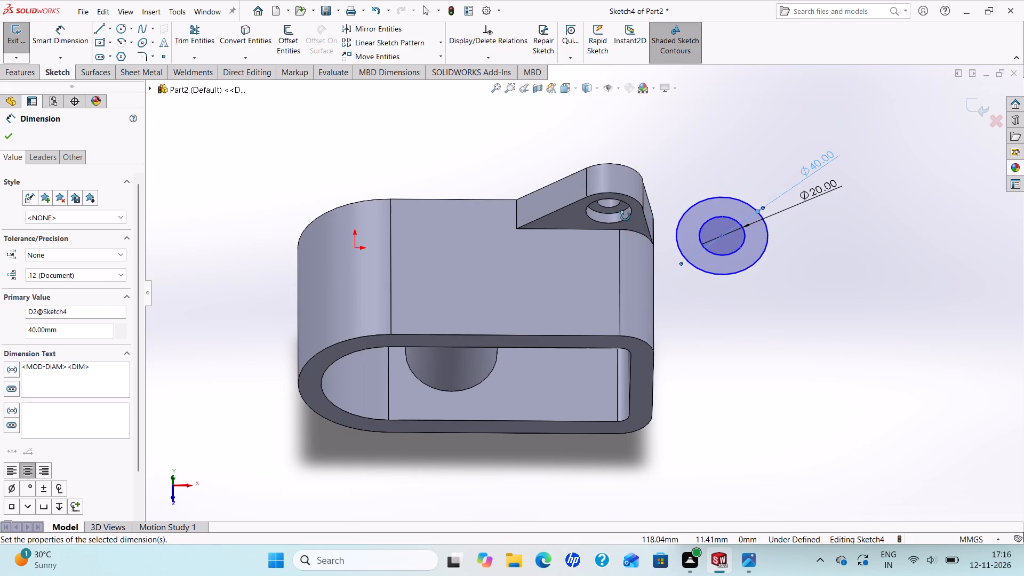
middle_drag(625, 216, 626, 107)
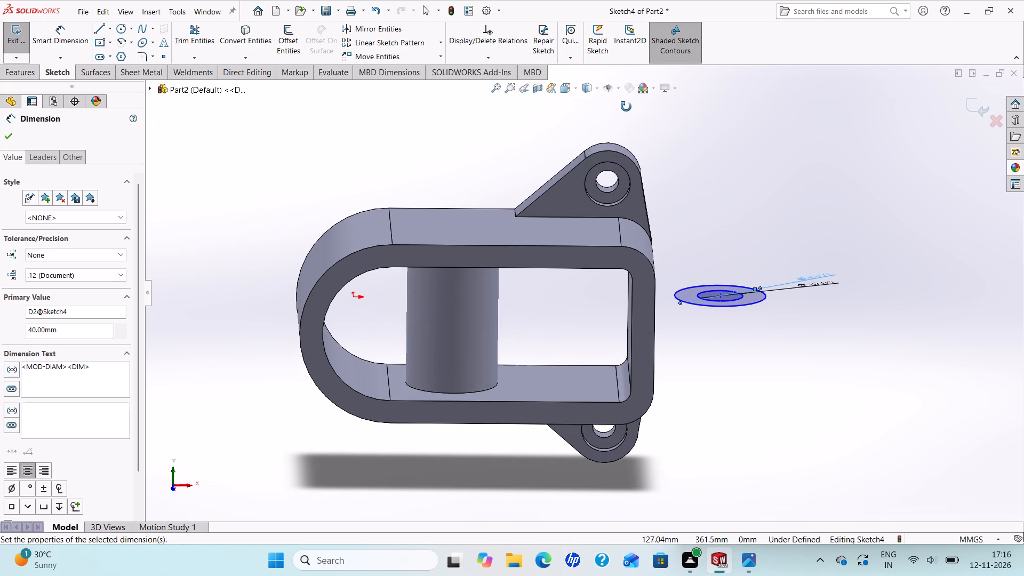
middle_drag(626, 107, 612, 202)
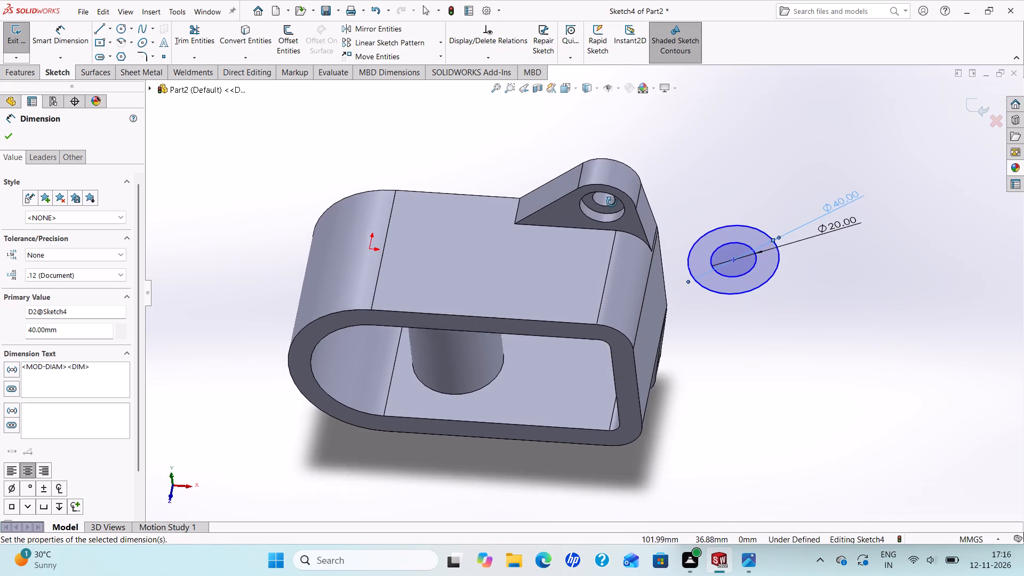
middle_drag(612, 202, 618, 119)
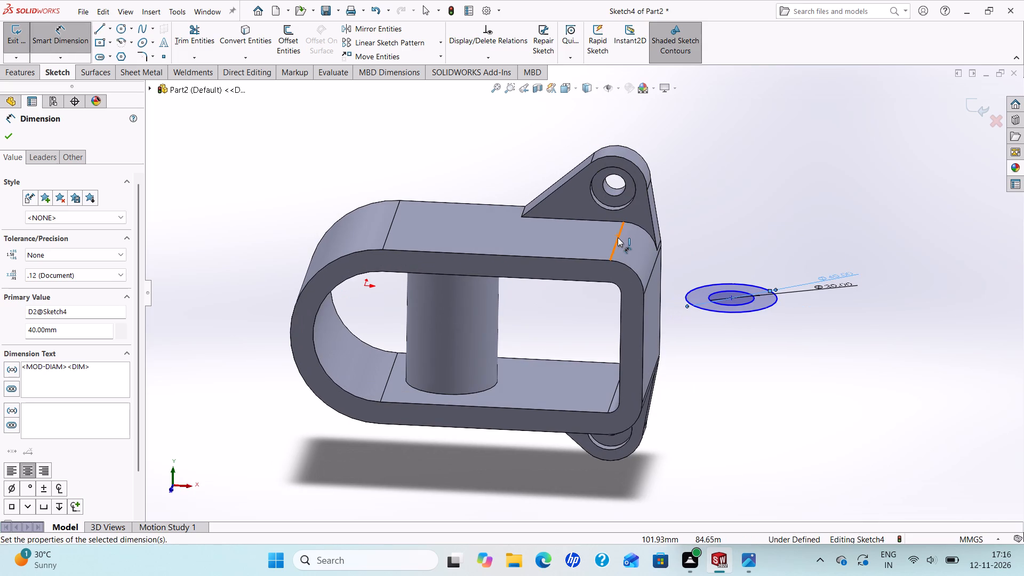
scroll(617, 237, up, 1)
scroll(624, 295, down, 1)
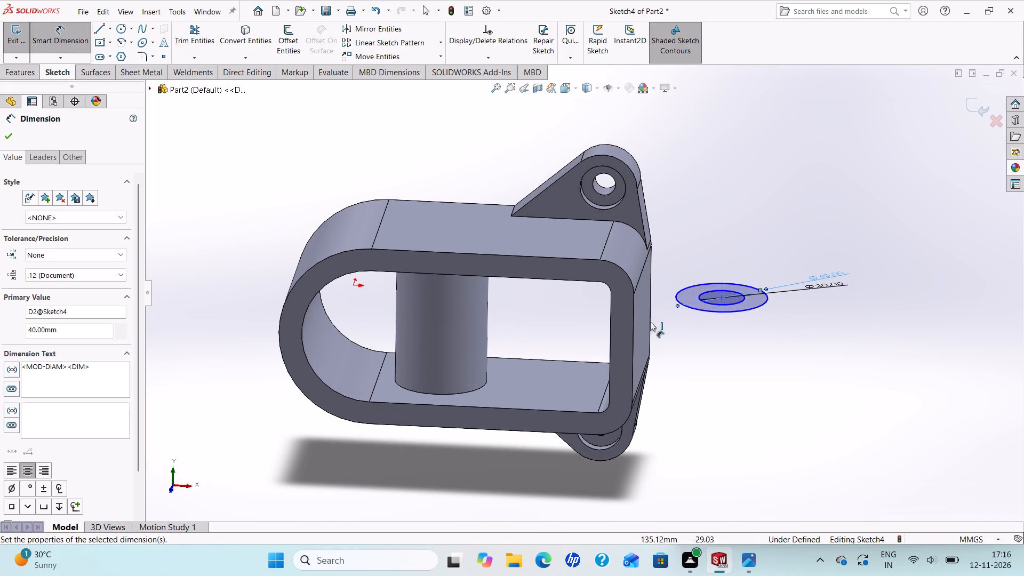
click(749, 570)
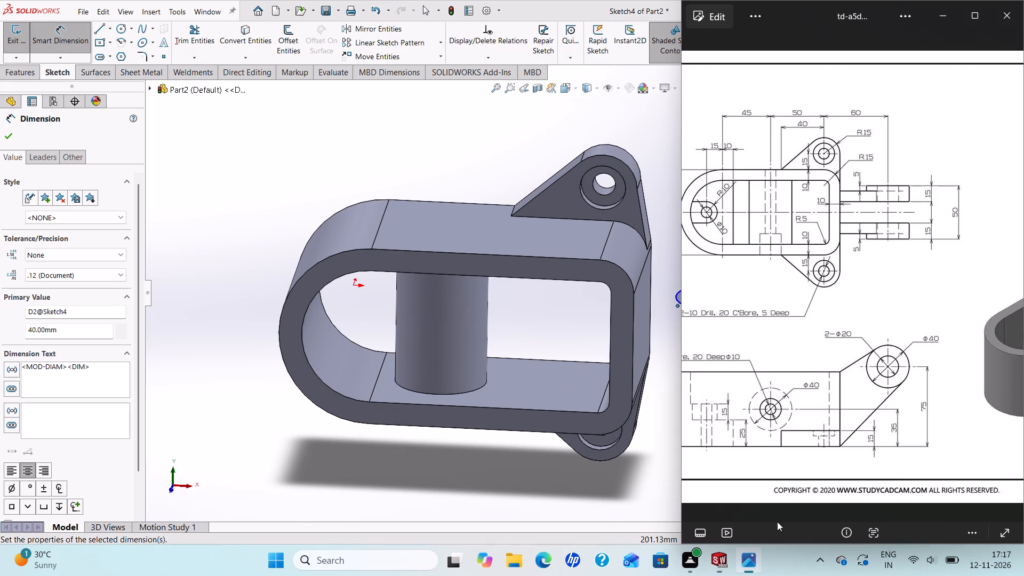
scroll(907, 294, up, 4)
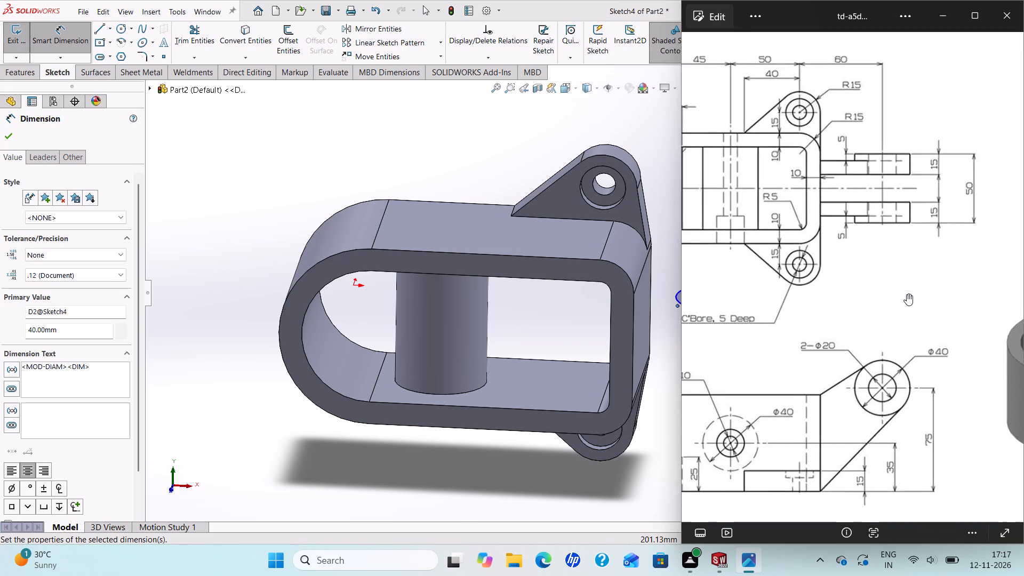
scroll(907, 294, down, 5)
scroll(1002, 310, down, 6)
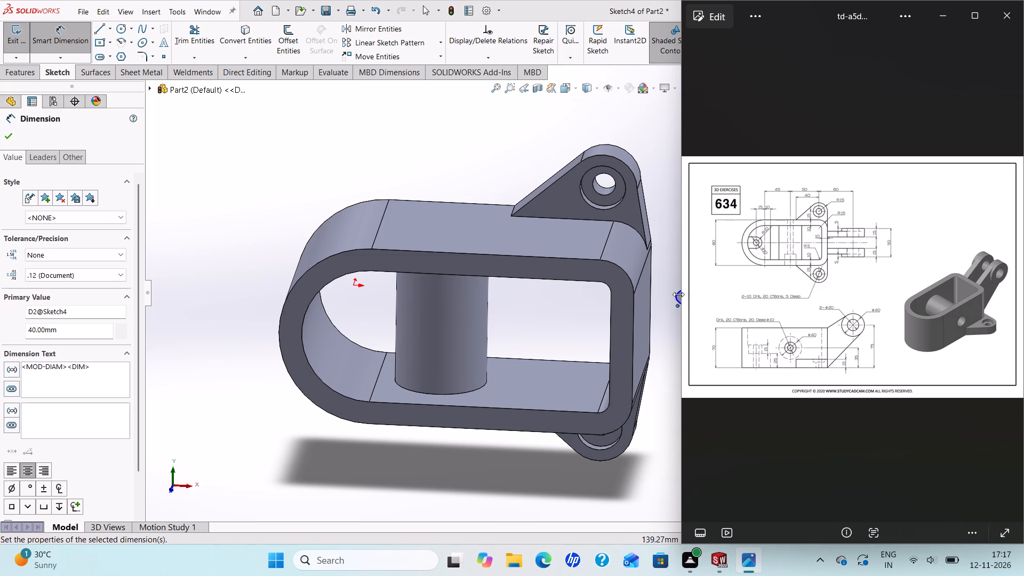
scroll(633, 297, up, 4)
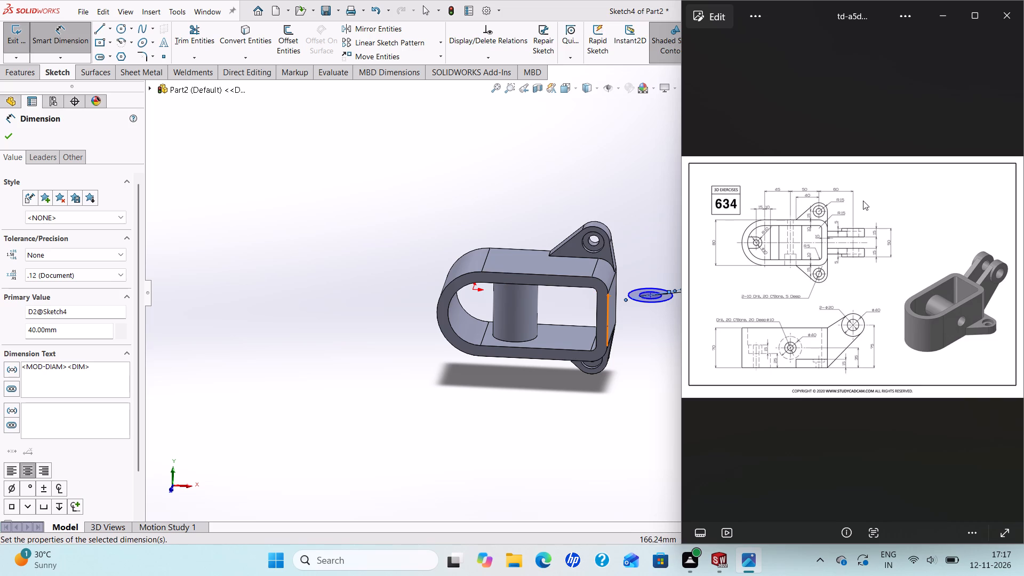
click(10, 132)
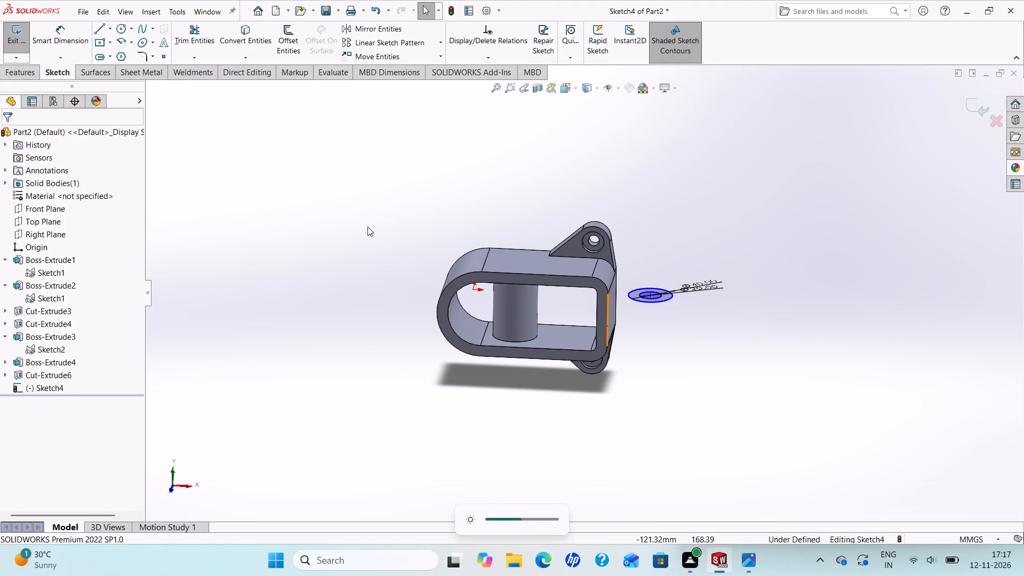
right_click(63, 391)
click(91, 375)
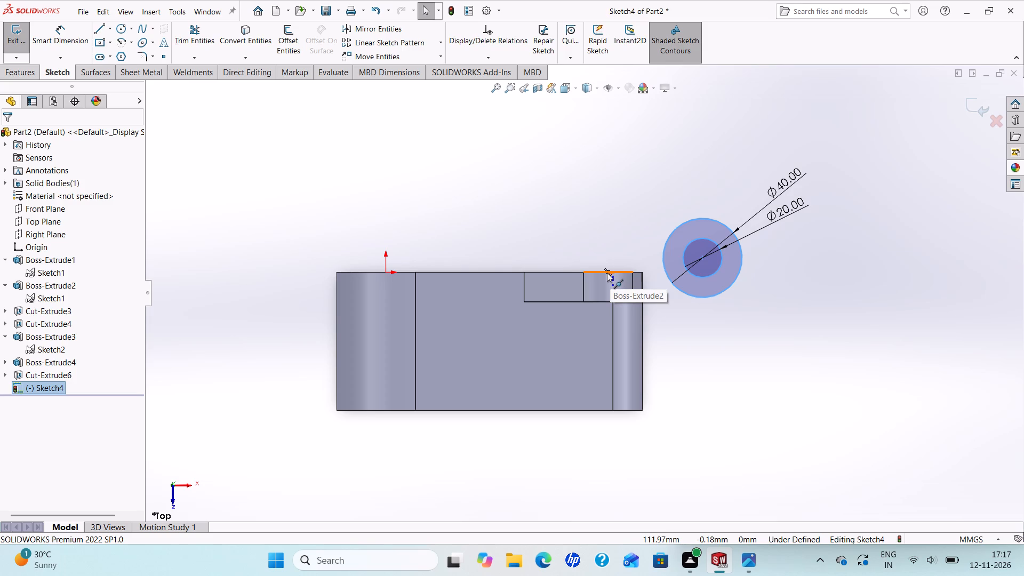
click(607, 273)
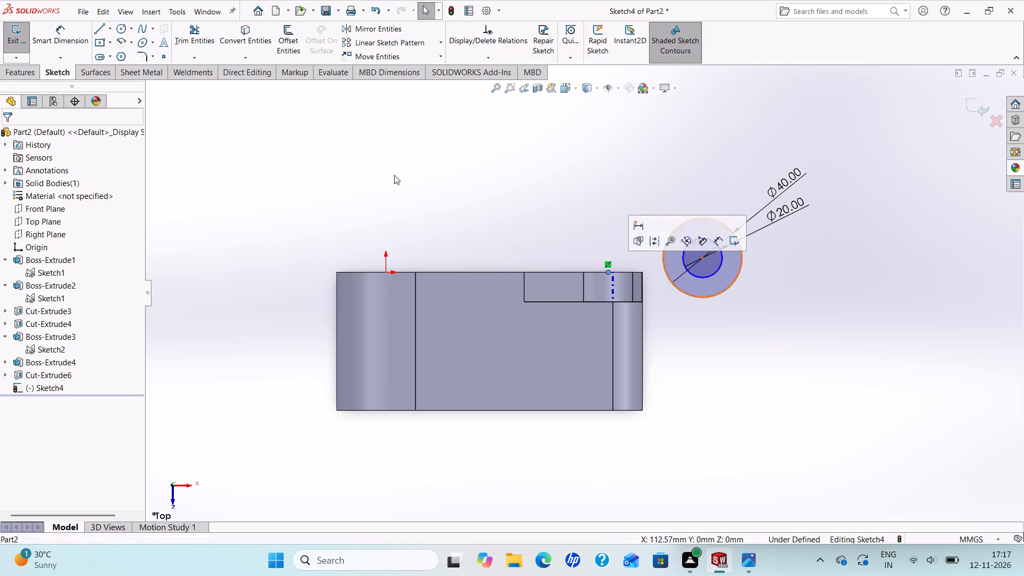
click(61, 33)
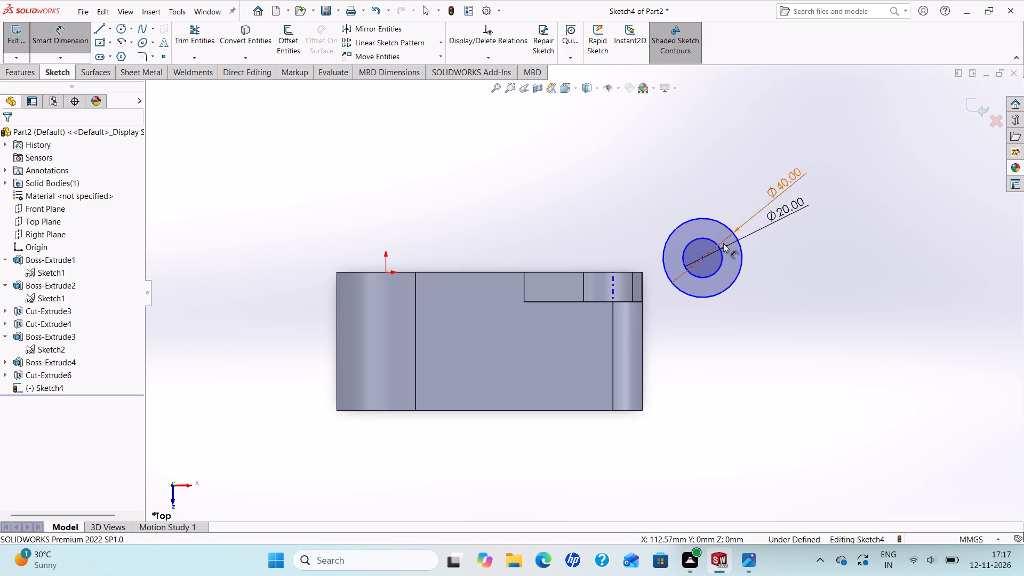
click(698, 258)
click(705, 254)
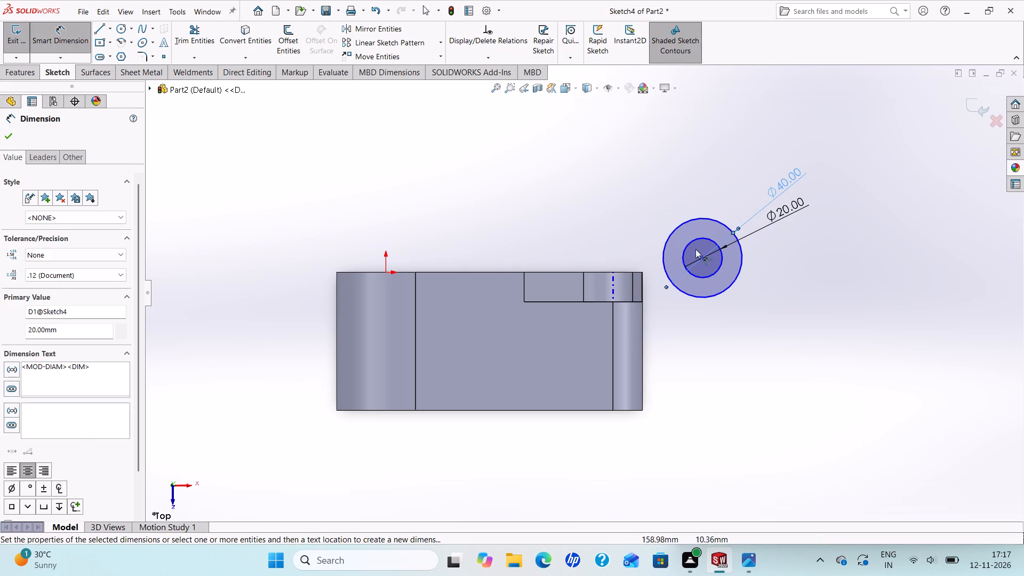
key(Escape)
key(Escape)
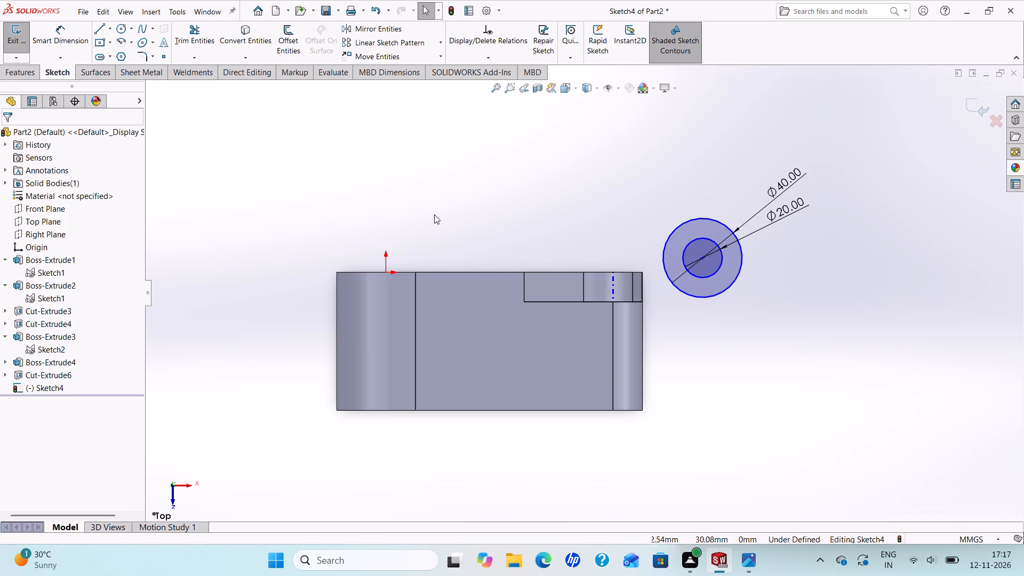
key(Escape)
Dimension the horizontal distance from the mounting ear's hole axis to the concentric circles' centre as 60 mm.
click(58, 29)
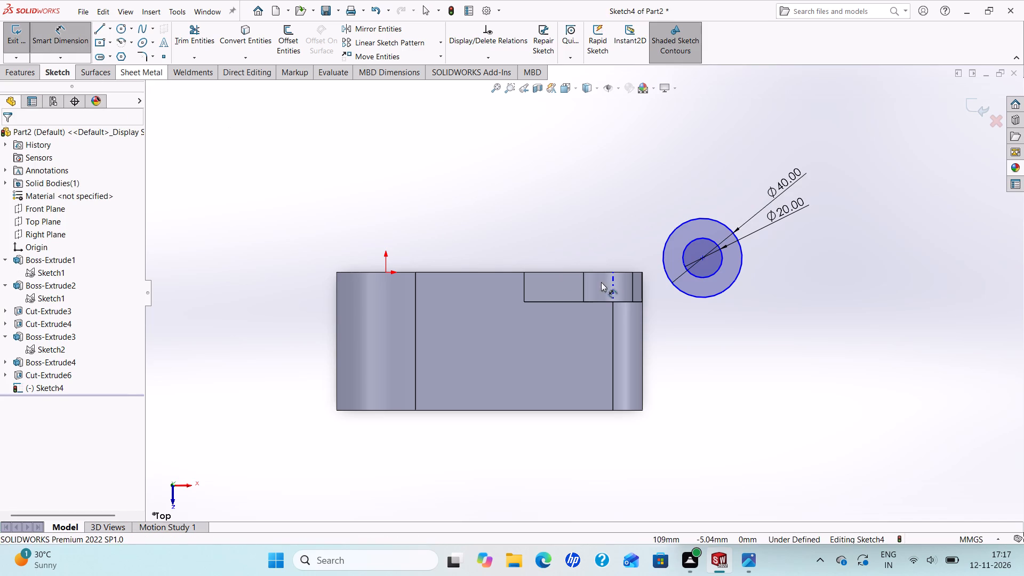
click(612, 283)
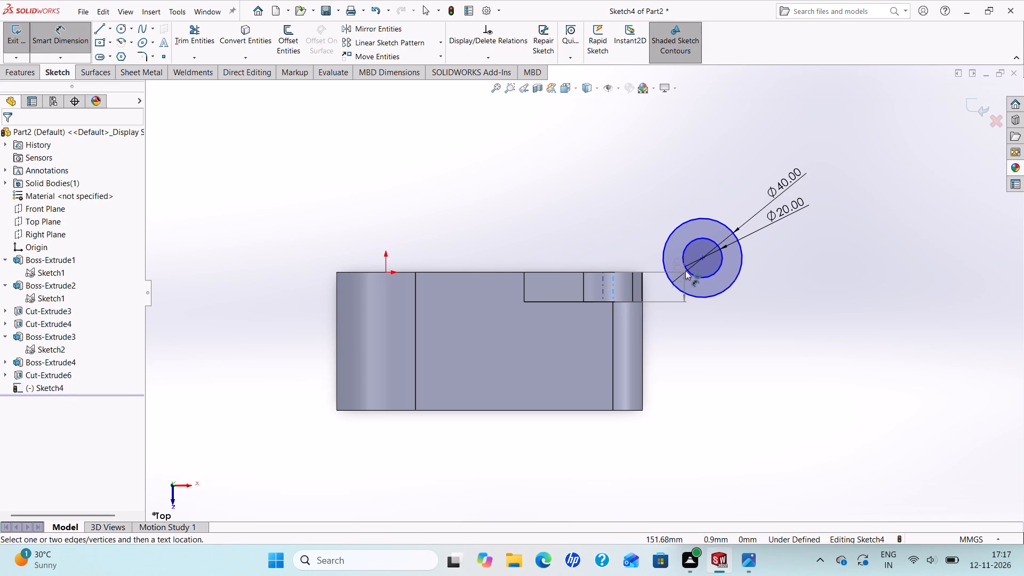
click(703, 259)
click(678, 180)
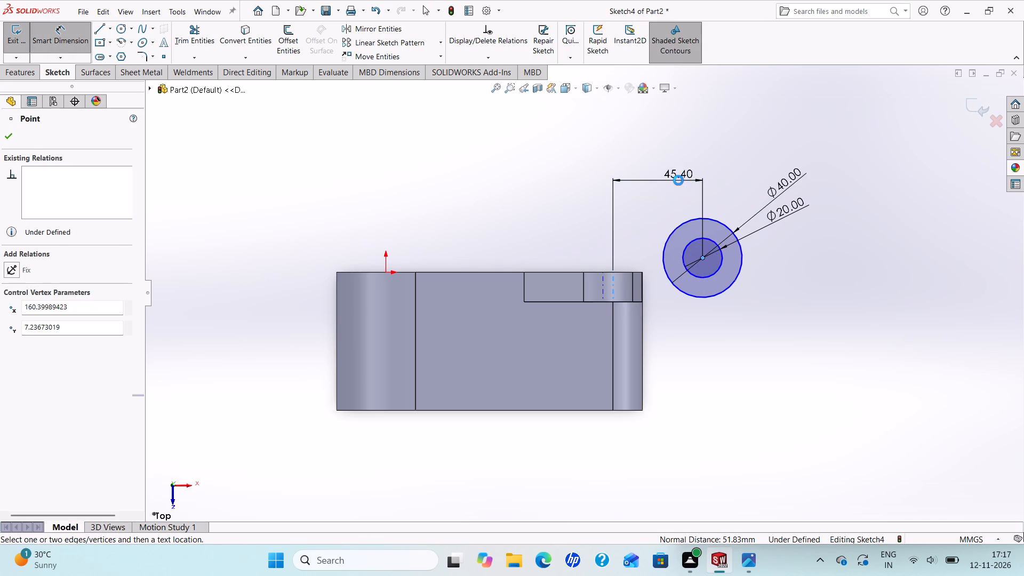
text(60)
key(Return)
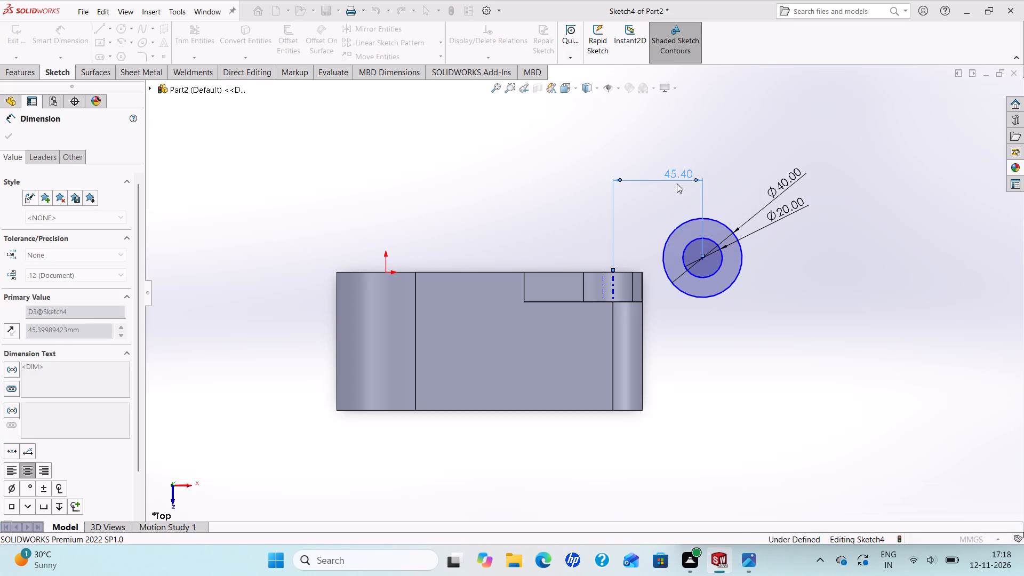
scroll(730, 299, up, 1)
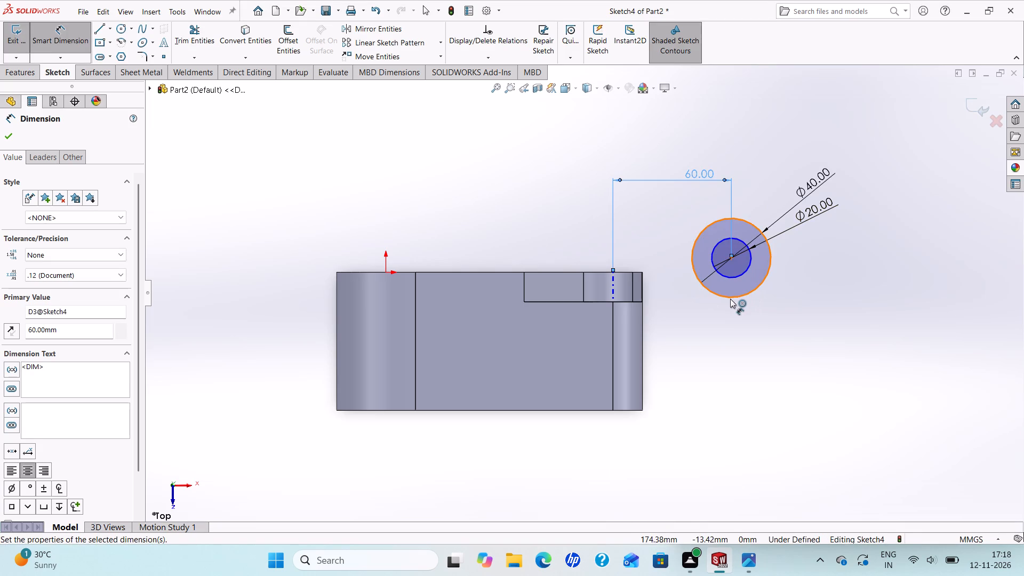
scroll(730, 299, up, 1)
scroll(726, 310, down, 1)
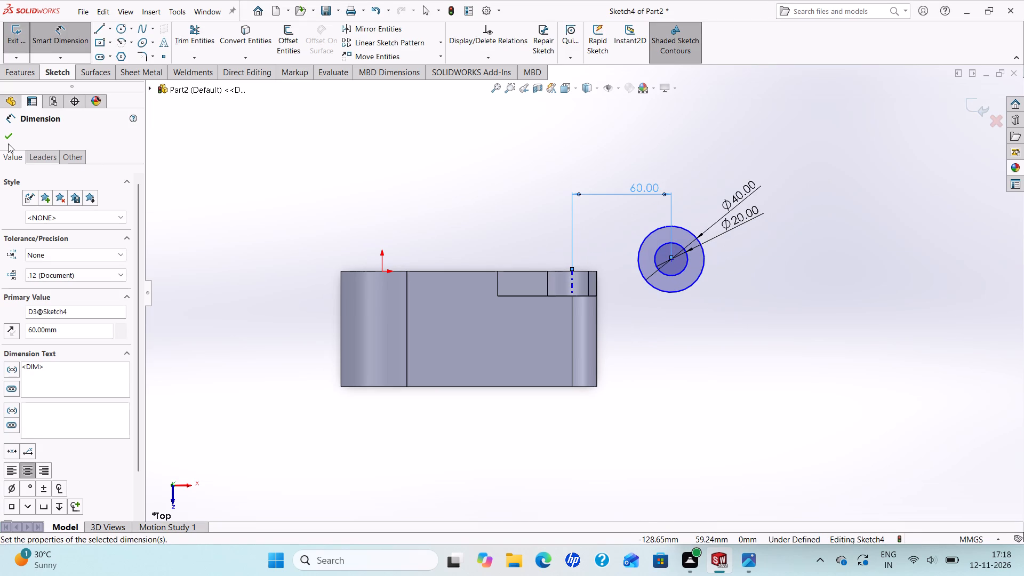
click(7, 137)
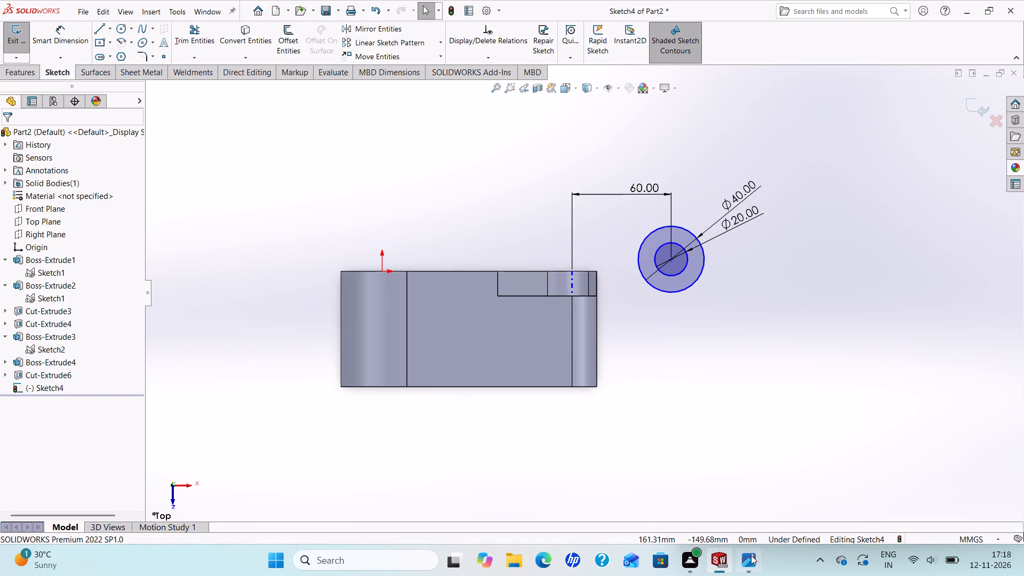
Sketch two lines tangent to the outer circle, about 41 mm to the housing's ear-side end corner and about 87 mm to the opposite end corner.
click(750, 555)
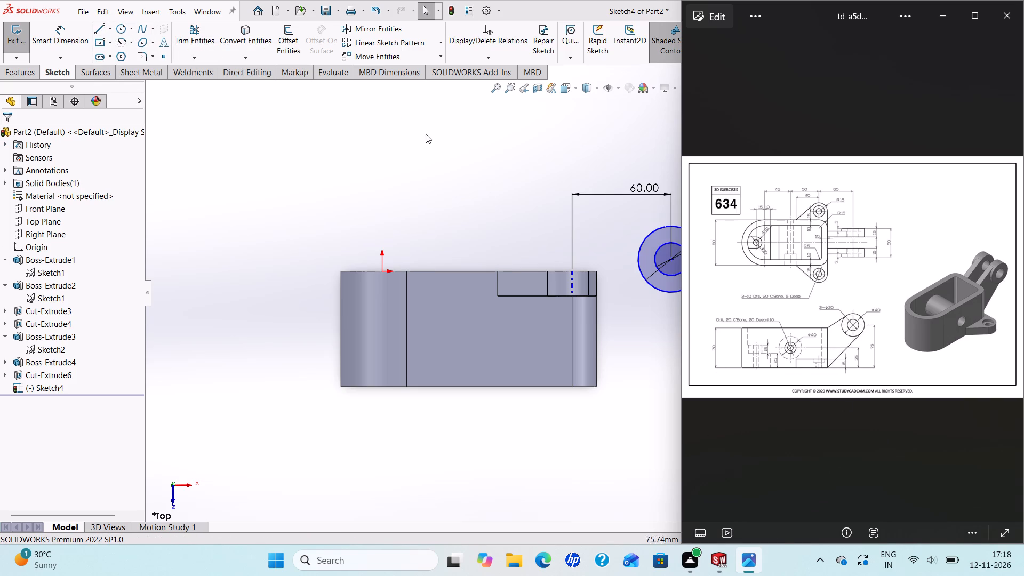
click(101, 27)
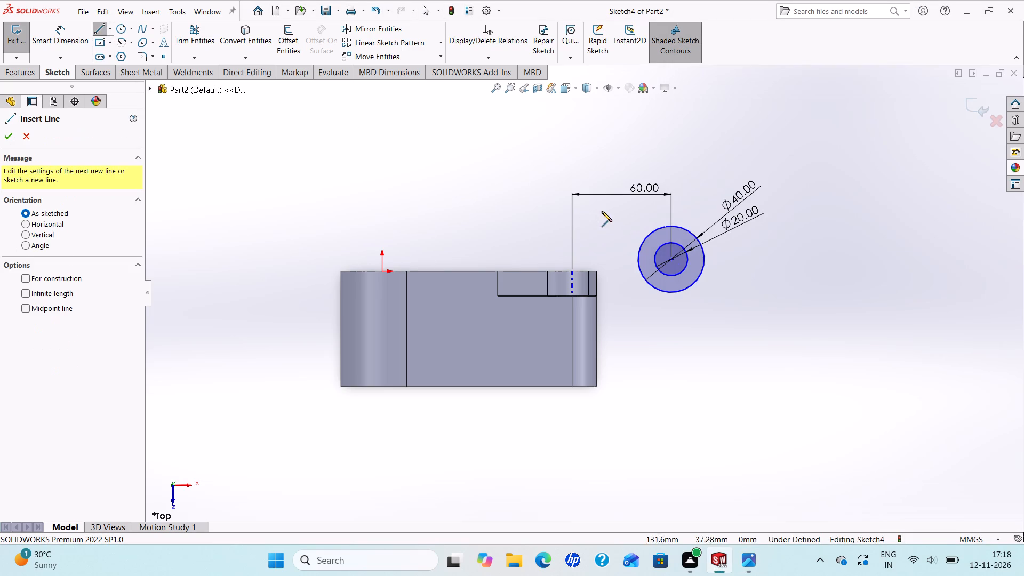
click(653, 230)
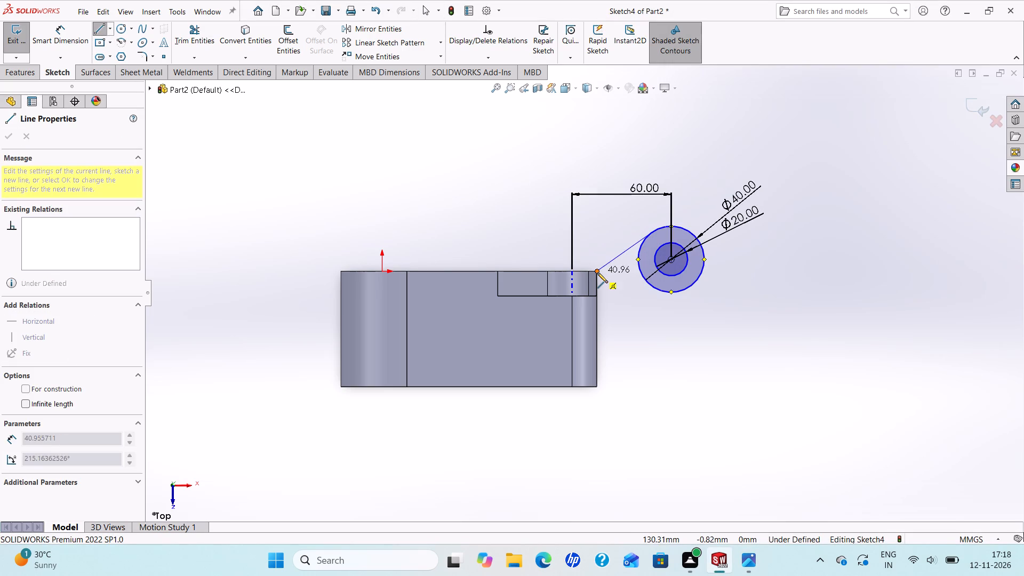
click(597, 273)
right_click(597, 273)
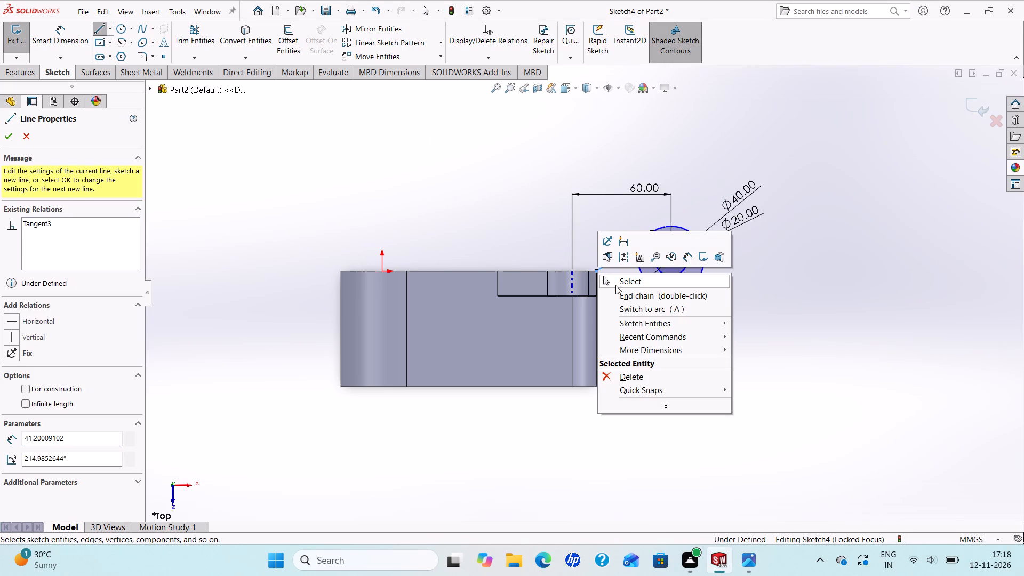
click(620, 279)
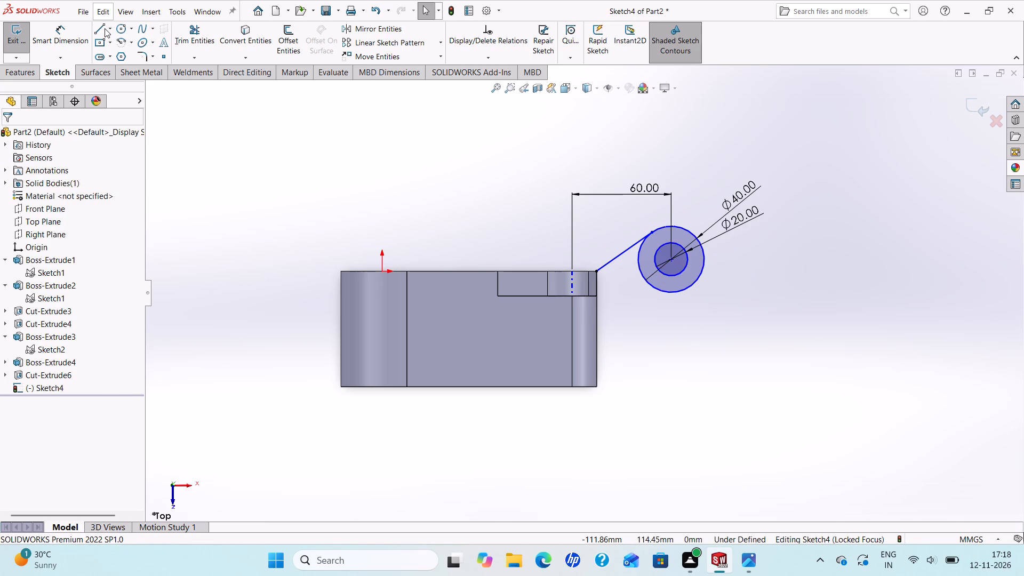
click(101, 26)
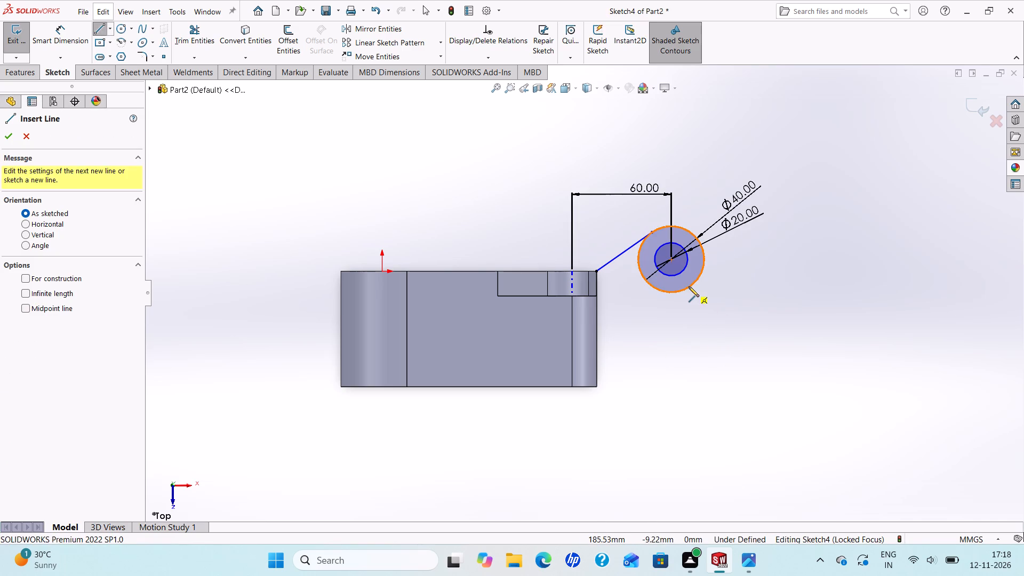
click(689, 286)
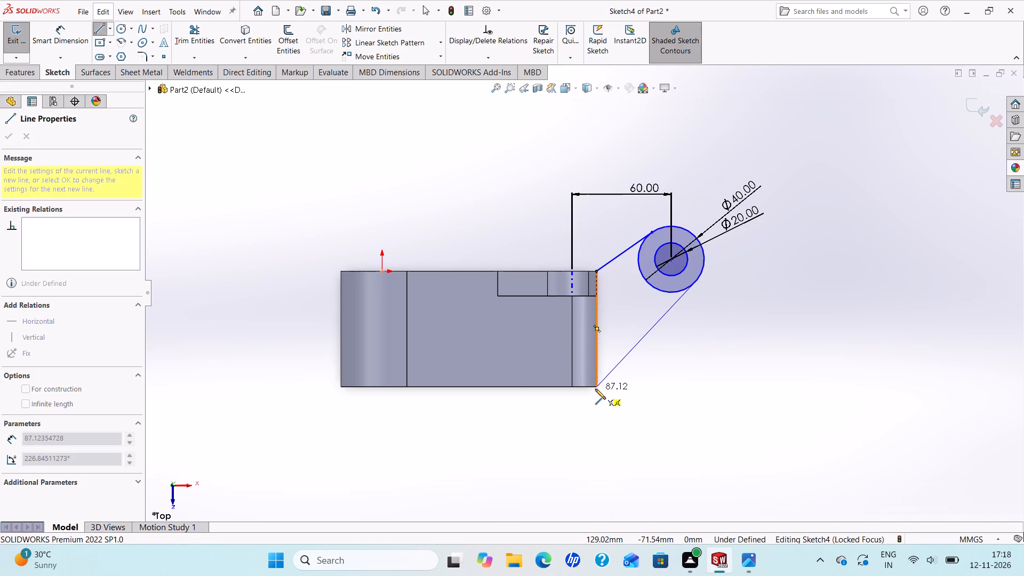
click(597, 387)
right_click(597, 387)
click(631, 392)
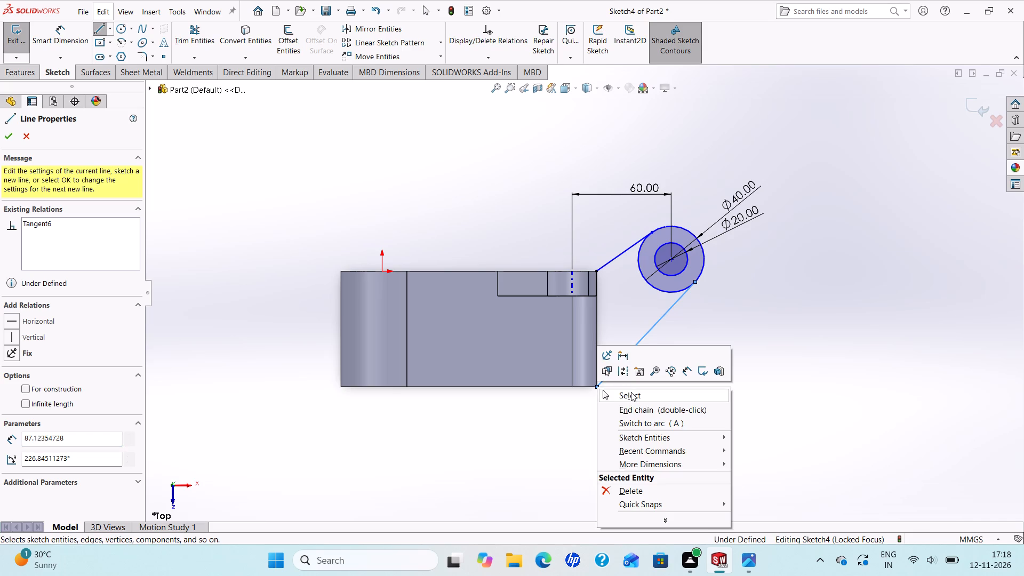
Apply a tangent relation between the outer 40 mm circle and each of the two arm lines.
ctrl+click(675, 302)
ctrl+click(672, 294)
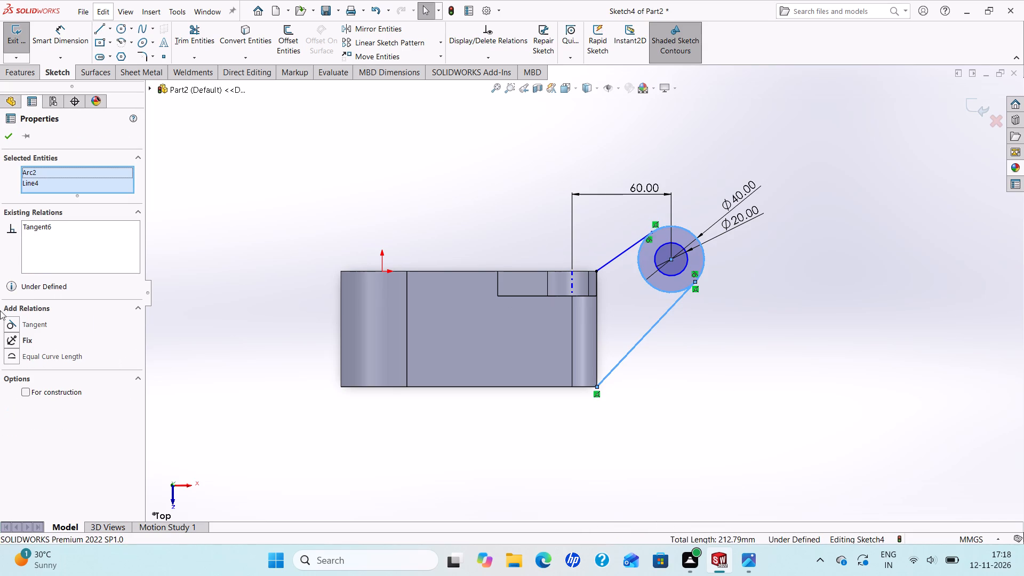
click(11, 325)
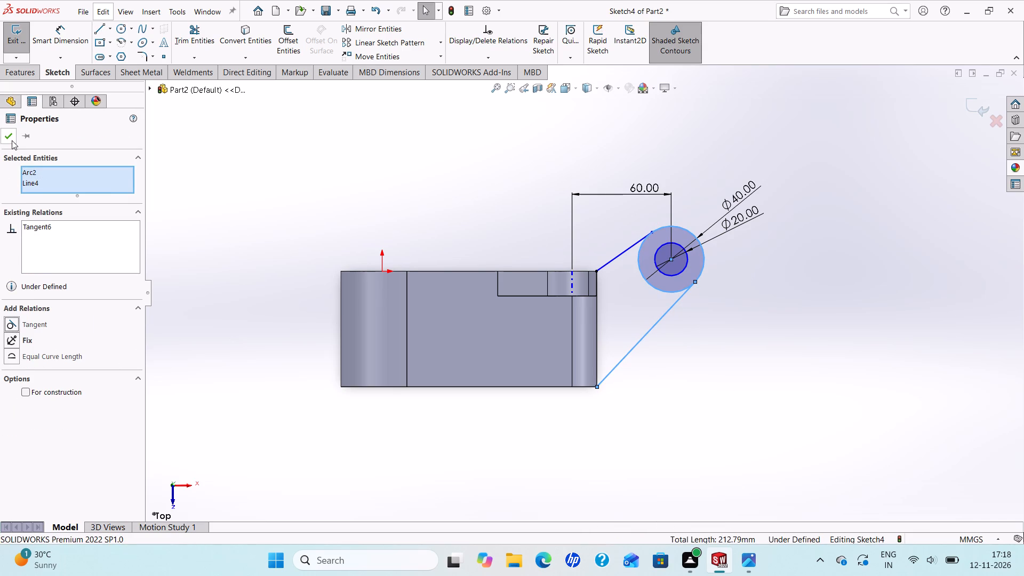
click(12, 140)
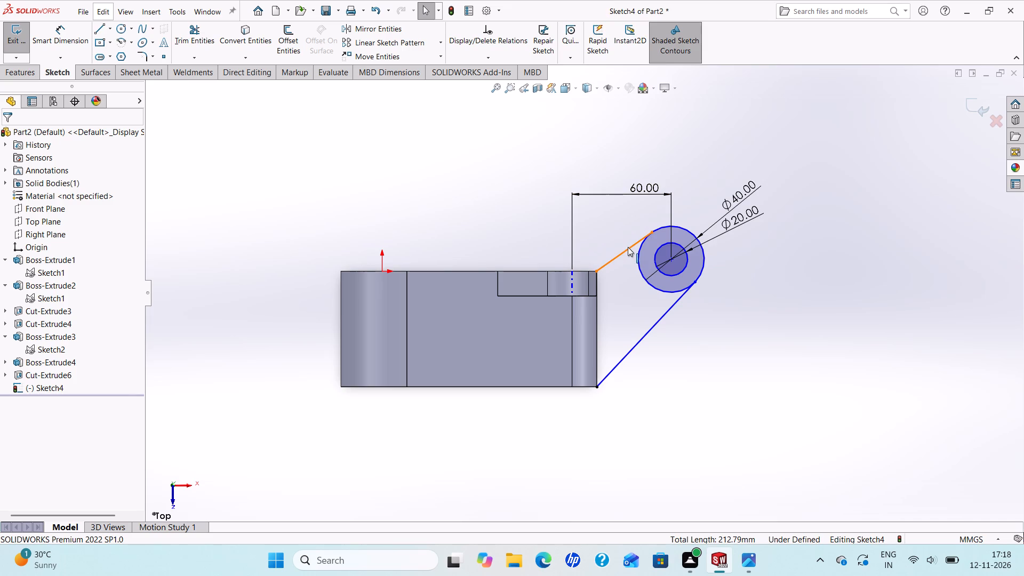
ctrl+click(628, 247)
ctrl+click(638, 251)
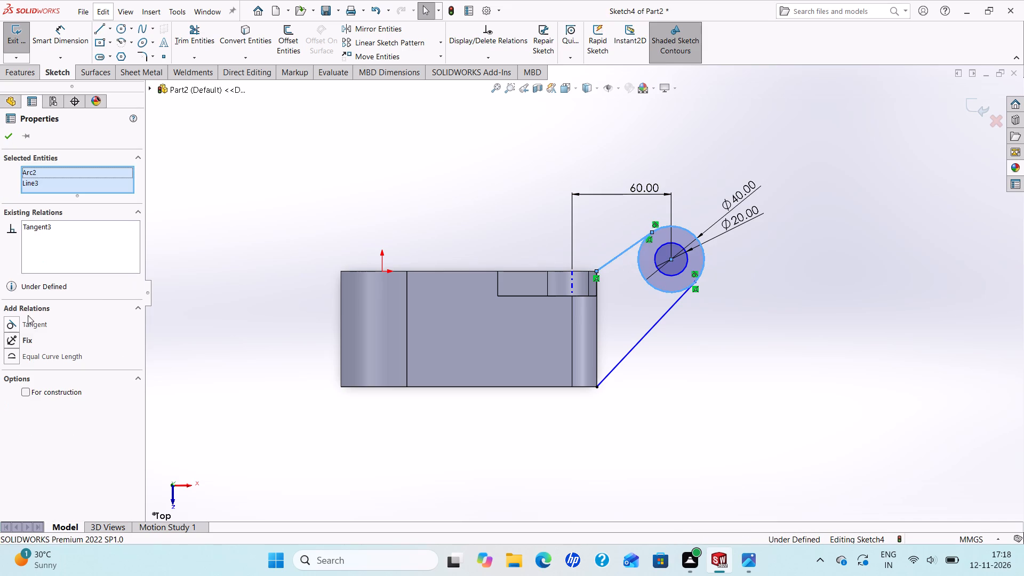
click(7, 325)
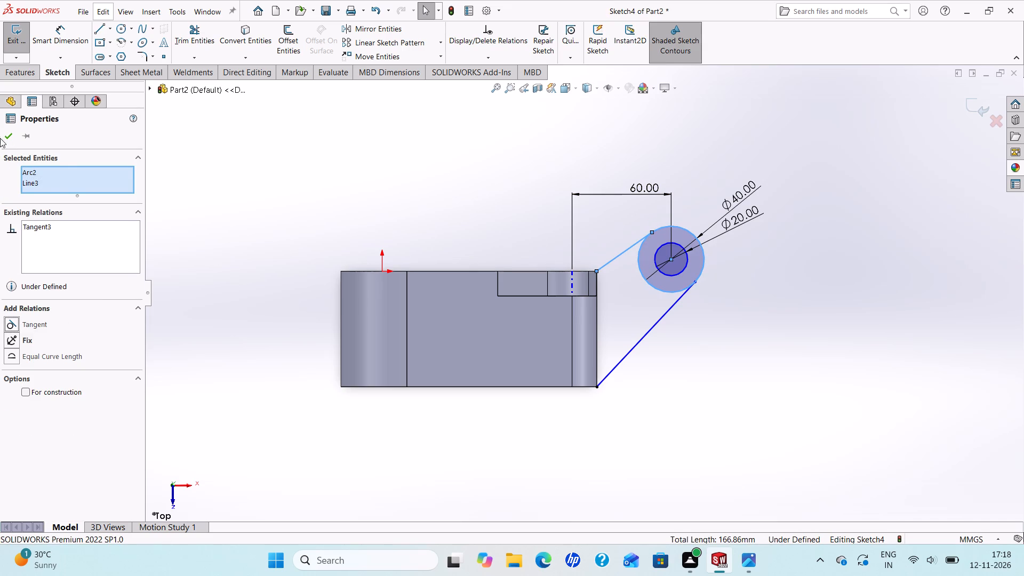
click(7, 135)
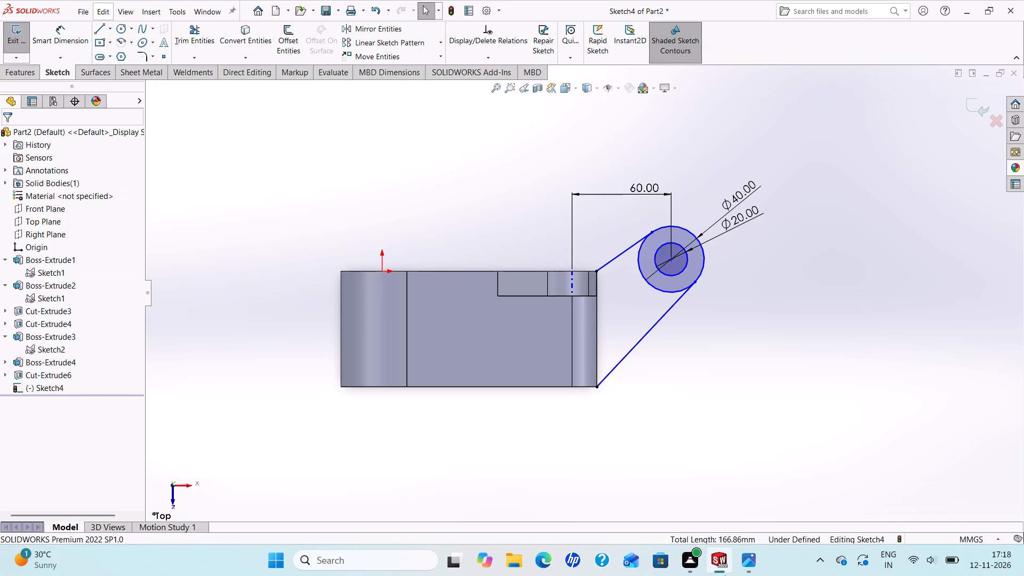
Examine the clevis arm thickness, spacing and overall width dimensions in reference drawing 634.
click(755, 556)
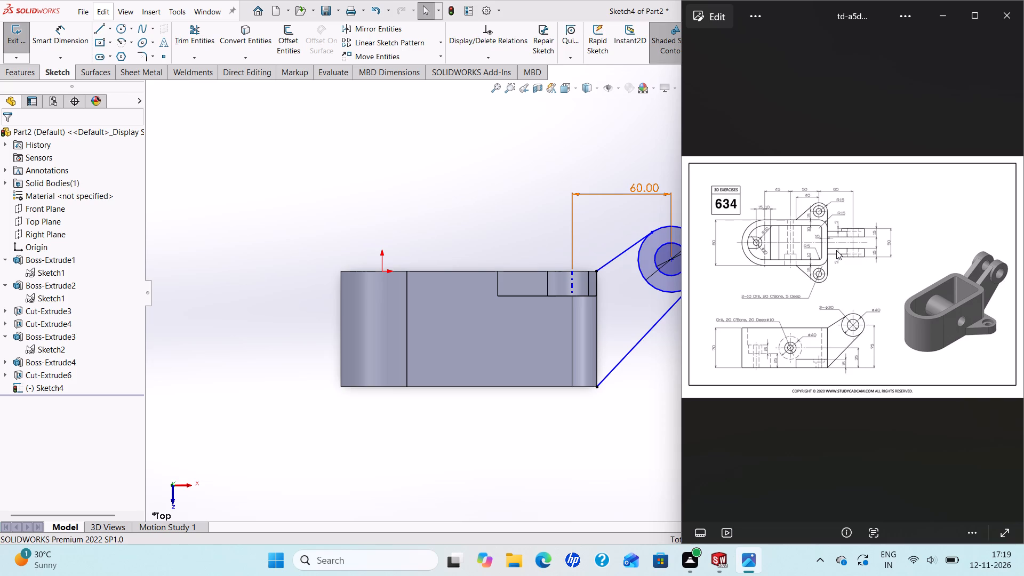
scroll(836, 250, up, 8)
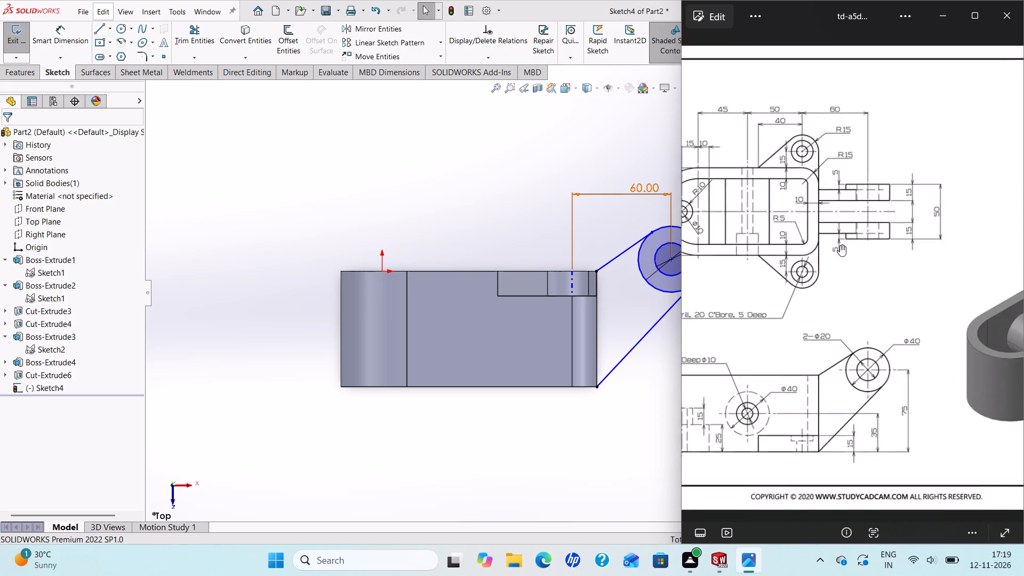
scroll(840, 245, up, 1)
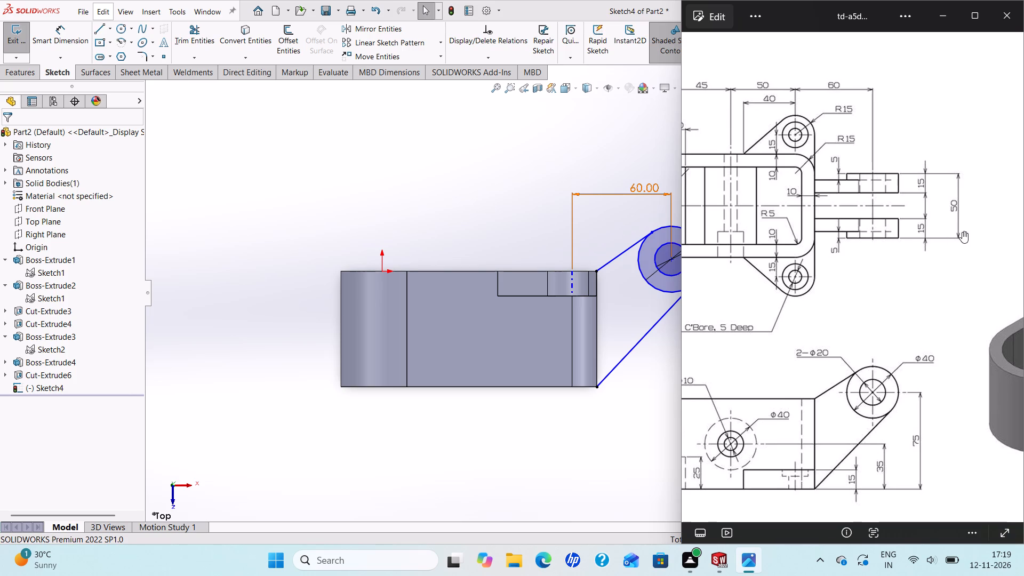
scroll(907, 238, up, 3)
scroll(907, 238, down, 3)
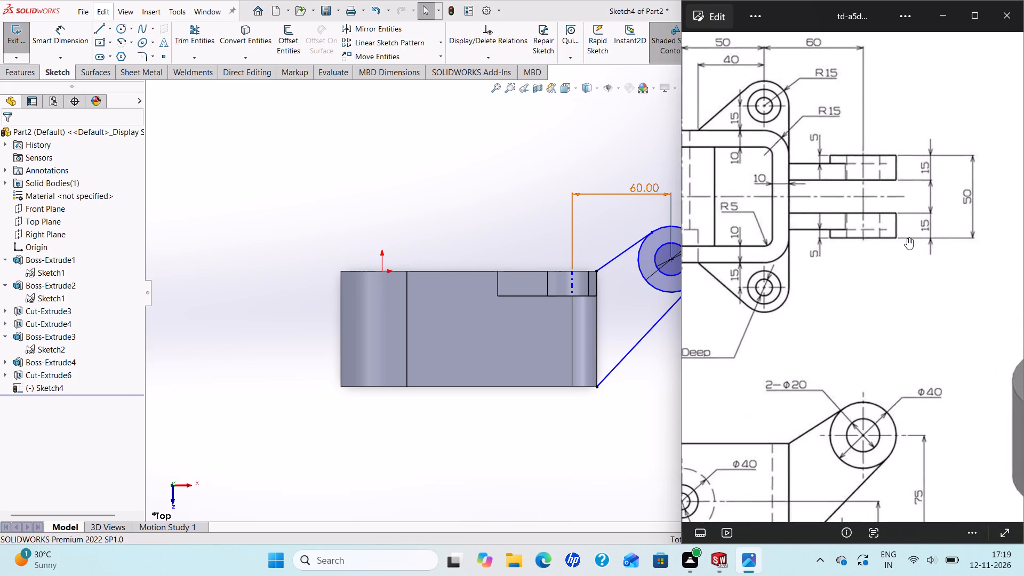
scroll(907, 238, down, 9)
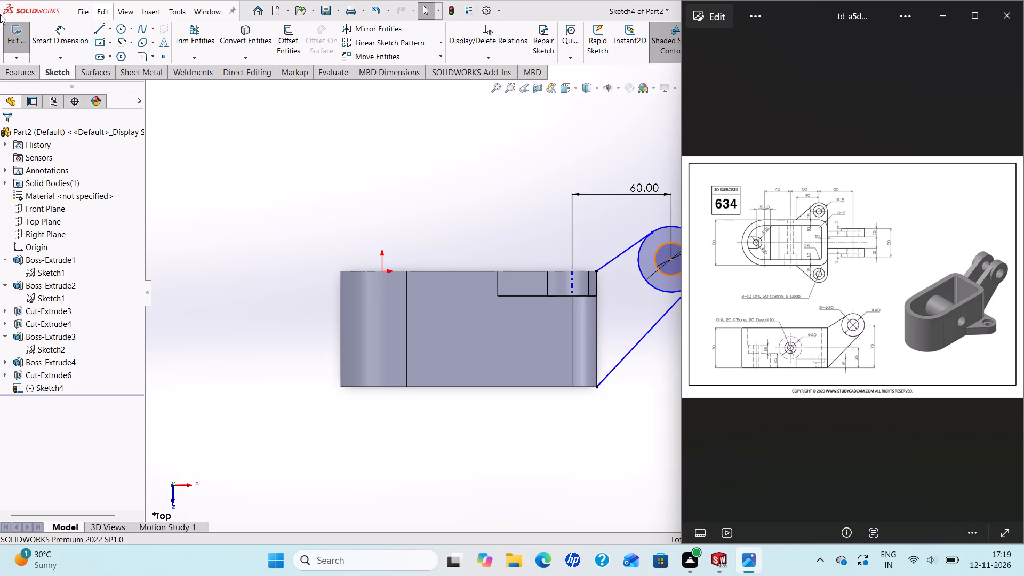
Close the arm profile with a 70 mm line along the housing's square end, joining the two tangent lines' endpoints.
click(98, 29)
click(596, 271)
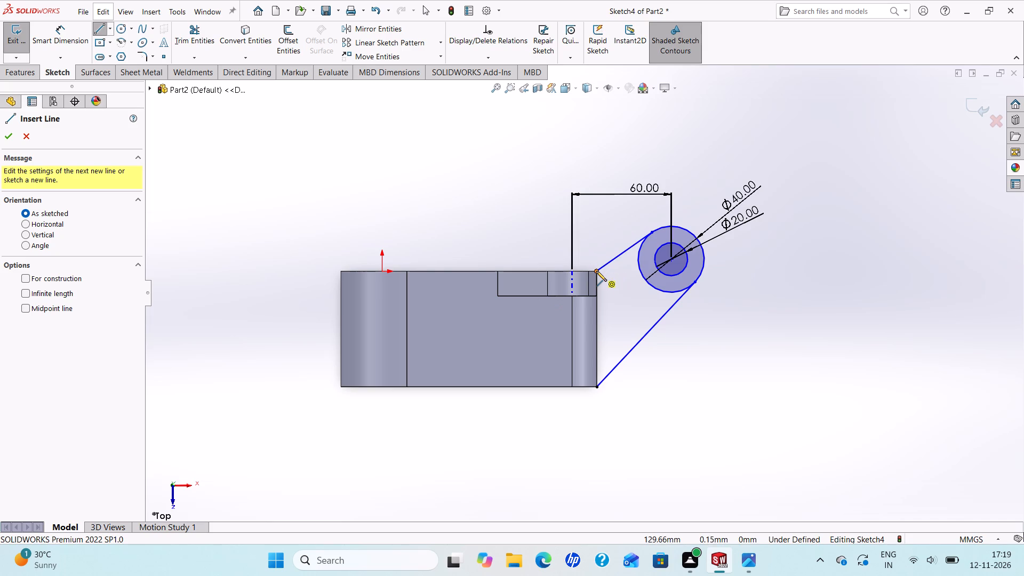
click(598, 386)
right_click(598, 386)
click(621, 393)
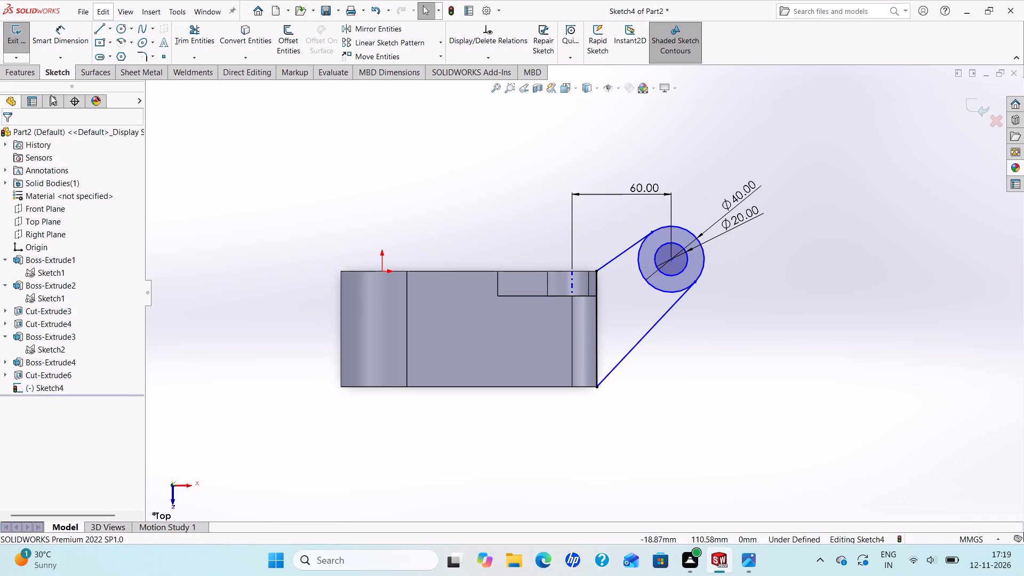
Start an Extruded Boss from the clevis sketch and examine the sketch plane's position on the housing against the clevis views in reference drawing 634.
click(27, 69)
click(25, 50)
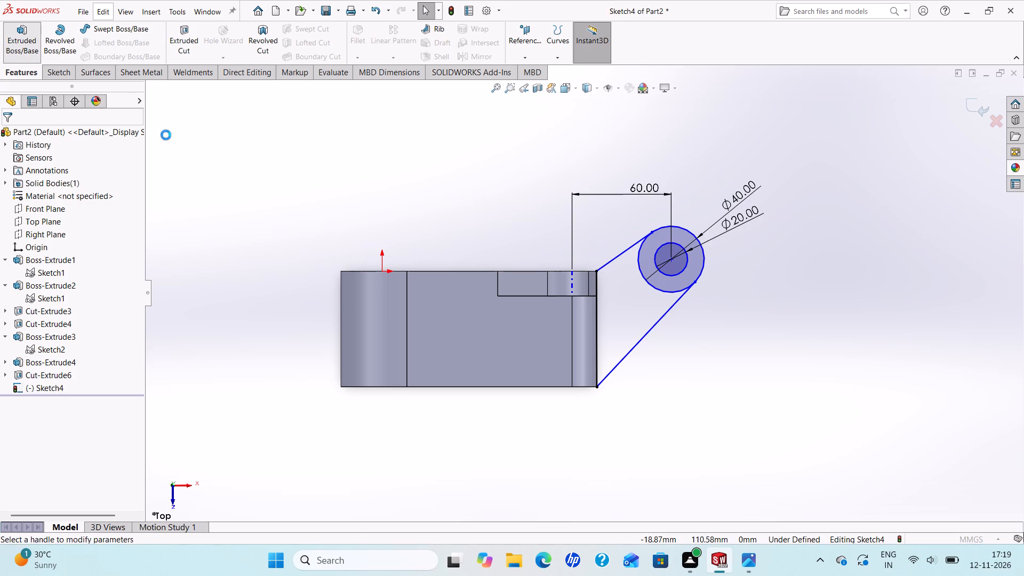
middle_drag(687, 388, 645, 392)
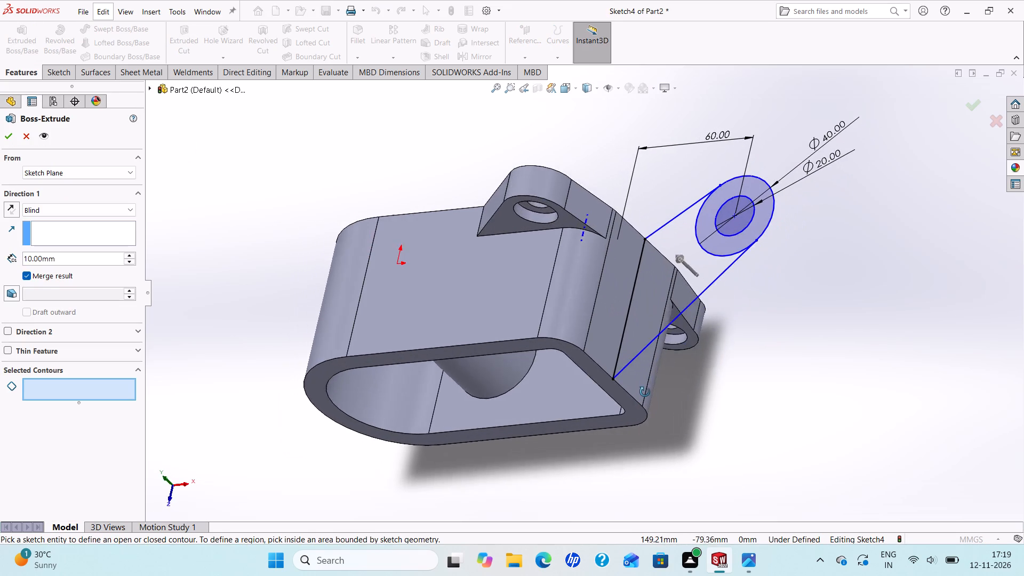
middle_drag(645, 392, 667, 383)
scroll(667, 383, up, 2)
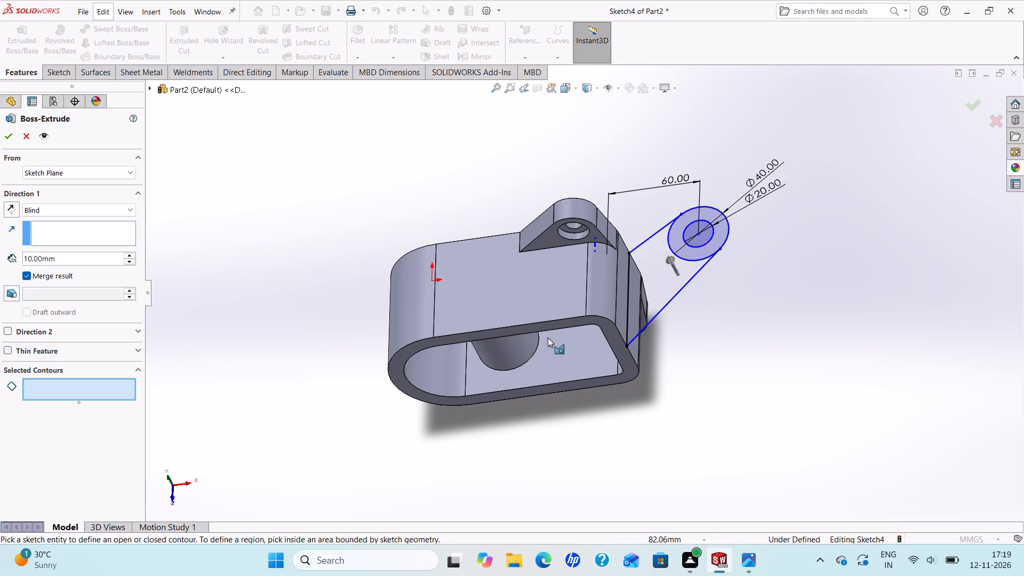
middle_drag(495, 278, 522, 473)
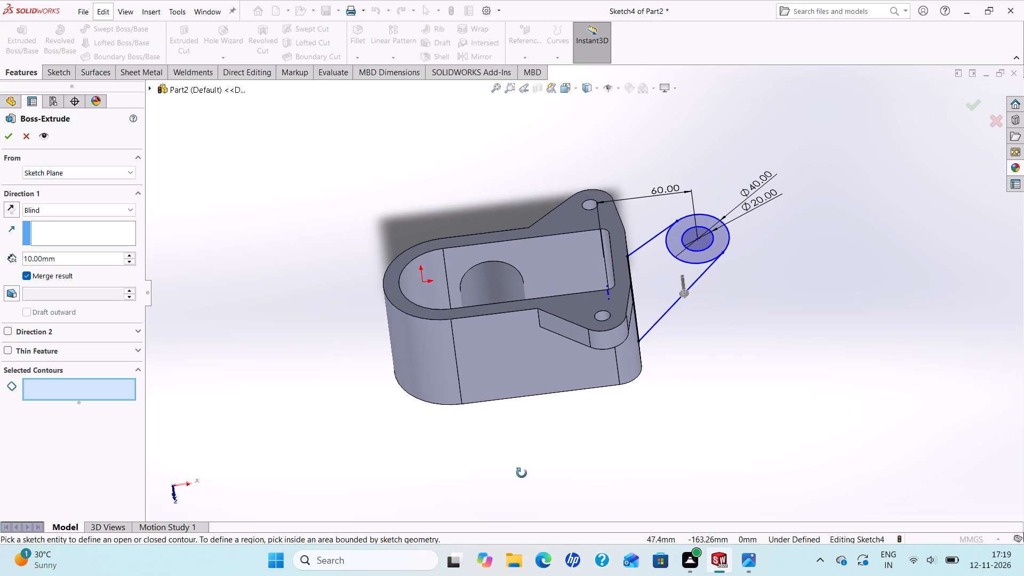
middle_drag(522, 473, 531, 205)
scroll(531, 205, up, 1)
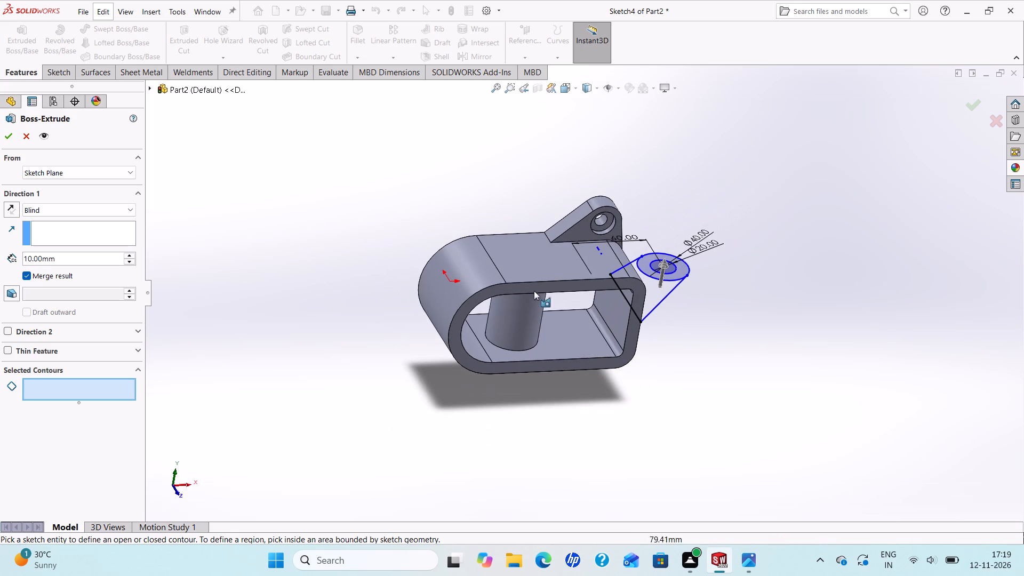
middle_drag(526, 309, 519, 229)
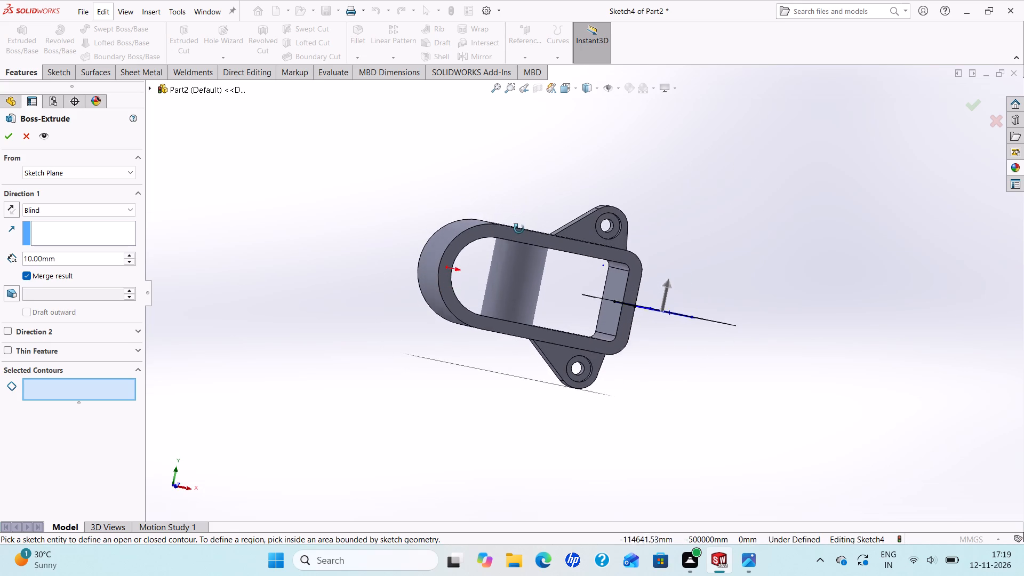
middle_drag(519, 229, 507, 225)
scroll(507, 225, up, 2)
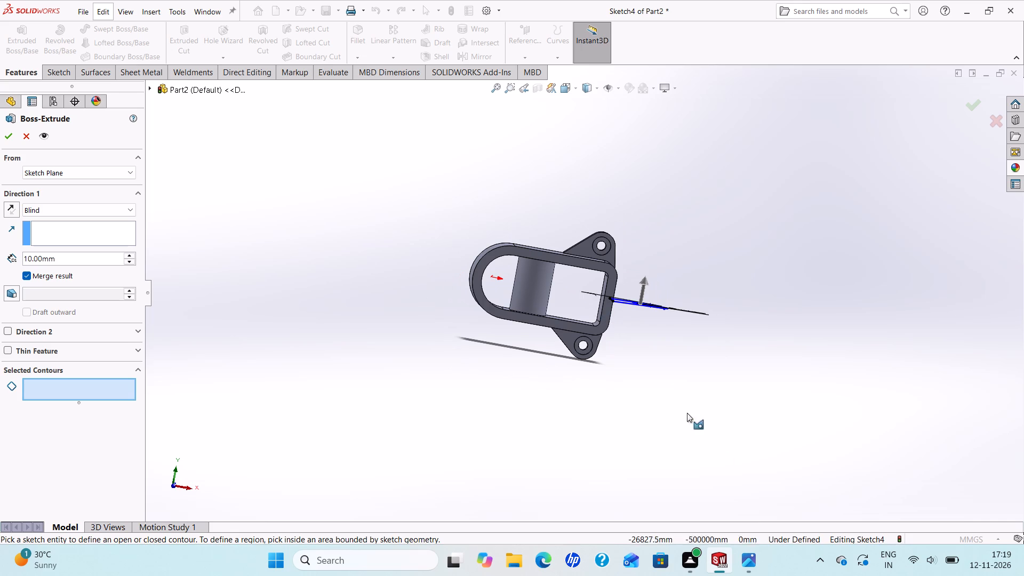
click(755, 566)
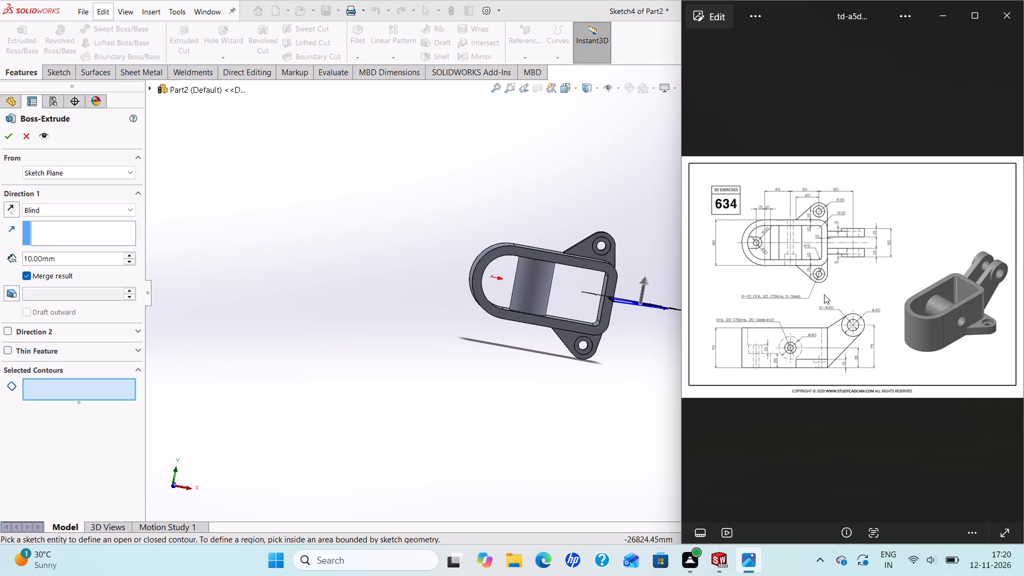
scroll(847, 268, up, 6)
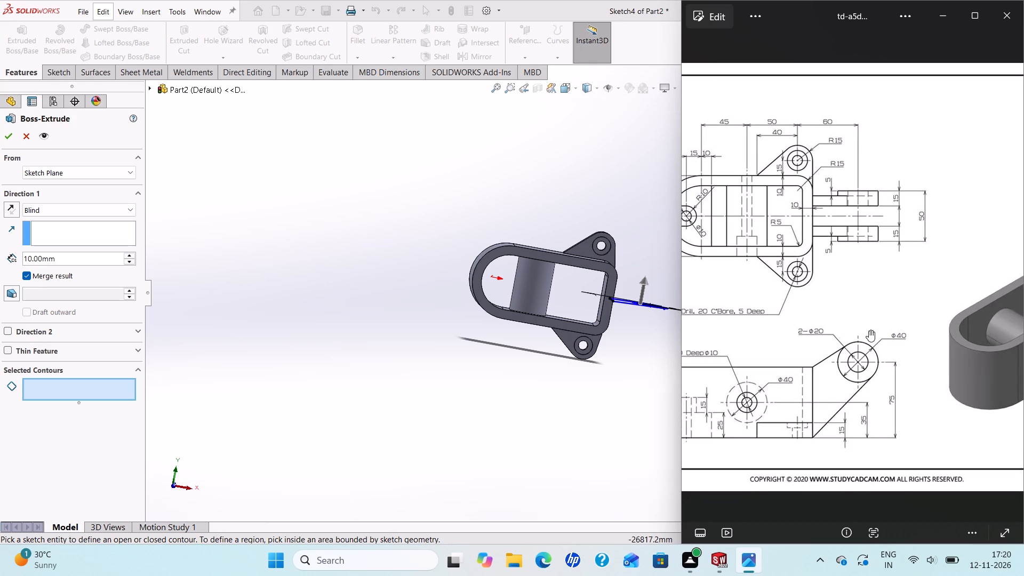
scroll(866, 327, down, 2)
scroll(866, 327, up, 5)
scroll(866, 327, down, 8)
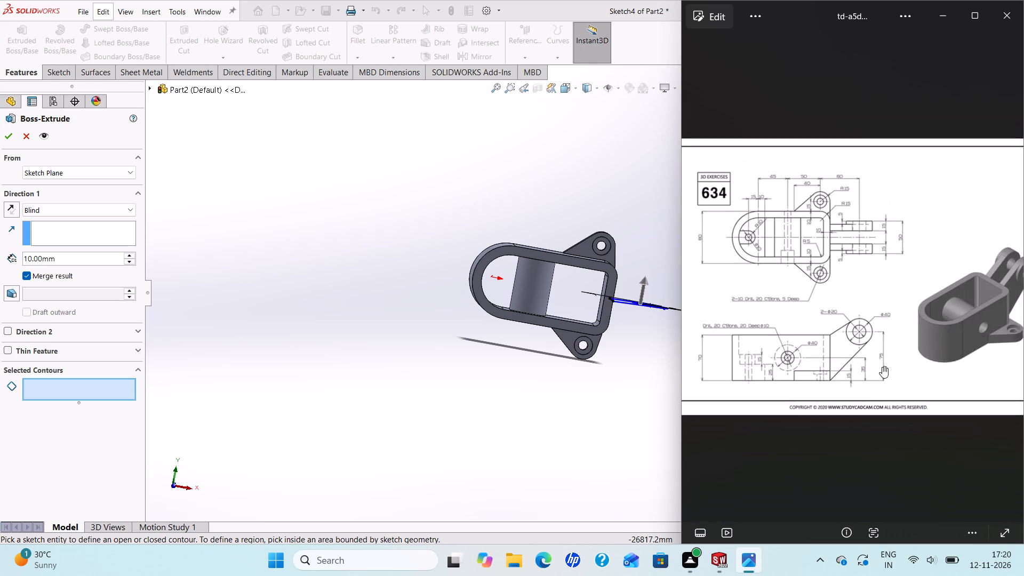
scroll(979, 334, down, 2)
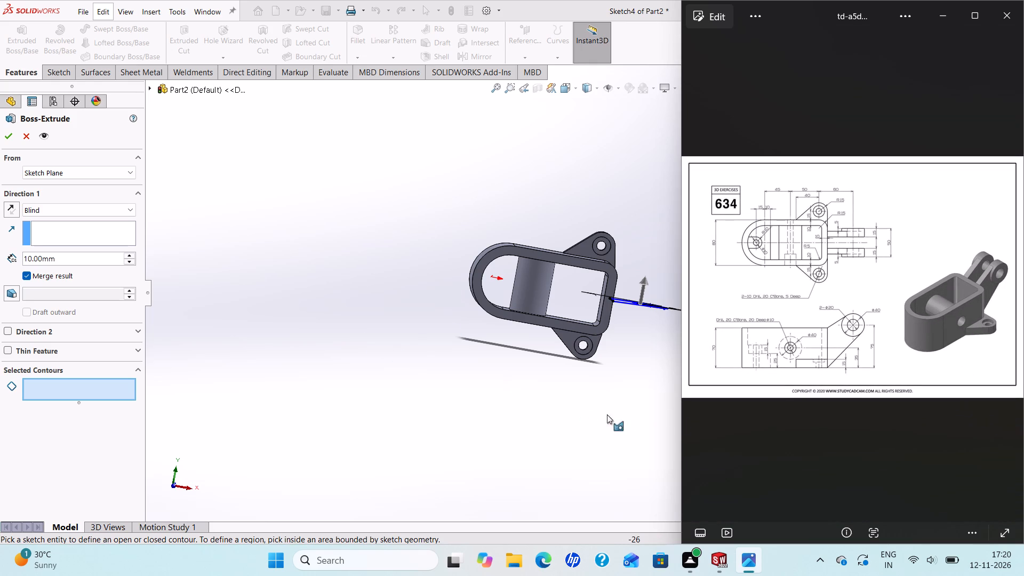
scroll(631, 319, down, 1)
Extrude only the arm region between the housing end and the outer 40 mm circle as a 10 mm blind boss.
middle_drag(631, 322, 581, 377)
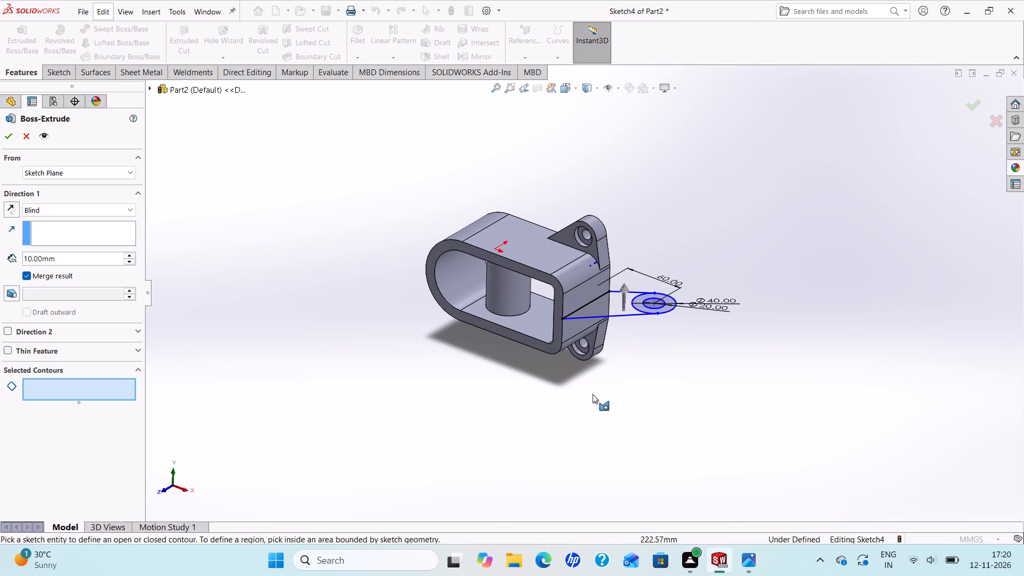
click(49, 391)
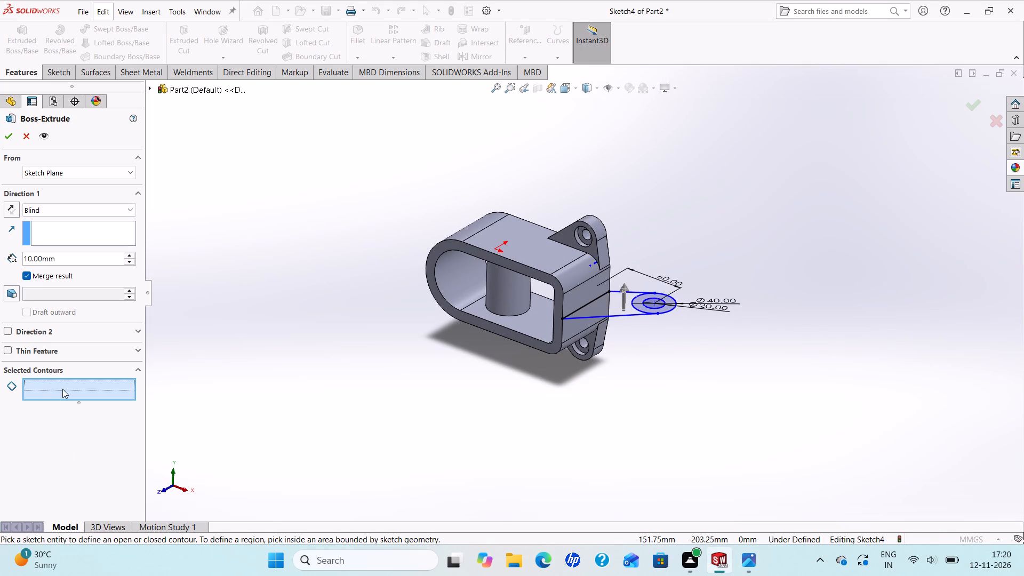
scroll(613, 303, down, 3)
click(618, 298)
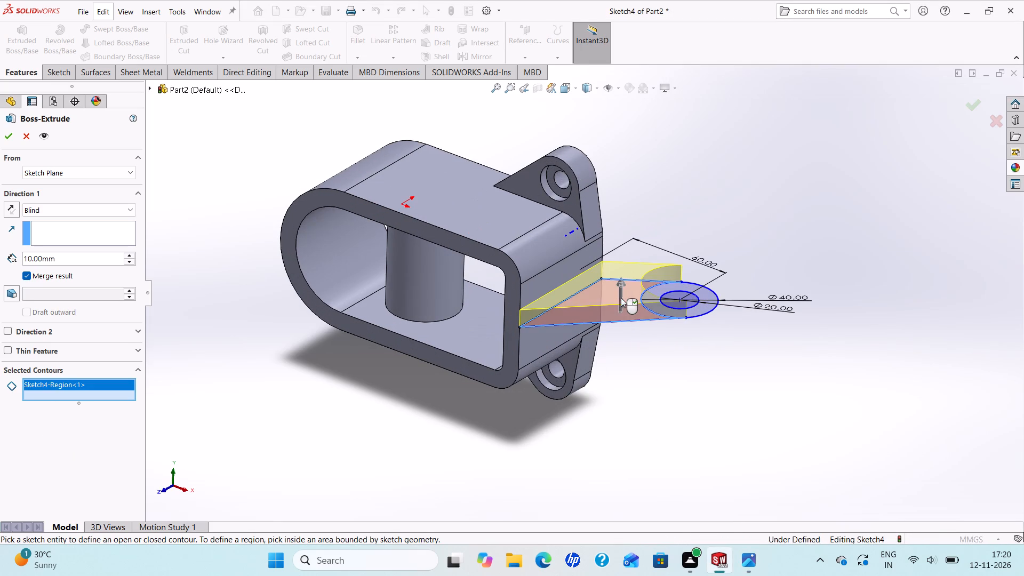
click(699, 310)
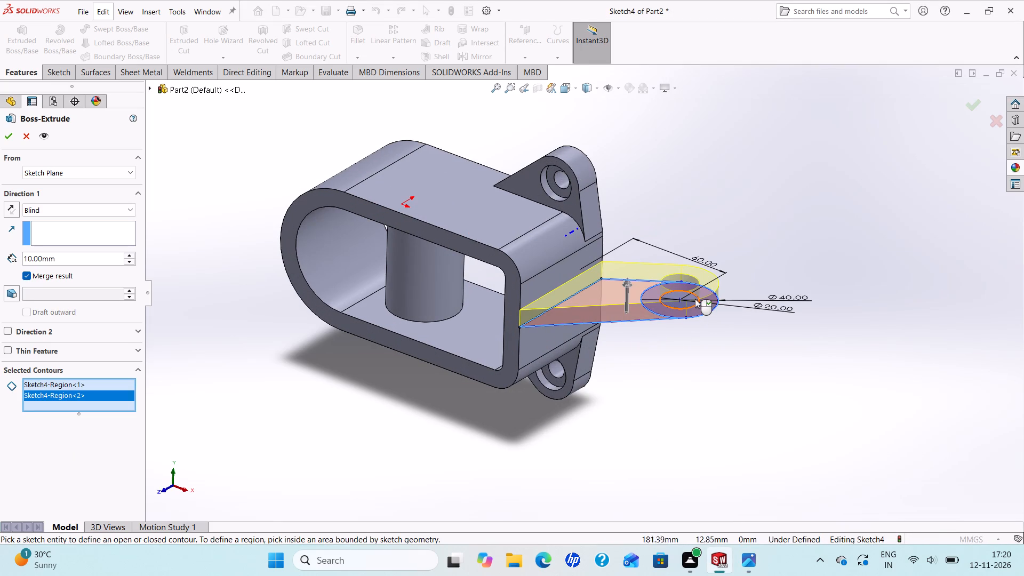
click(695, 299)
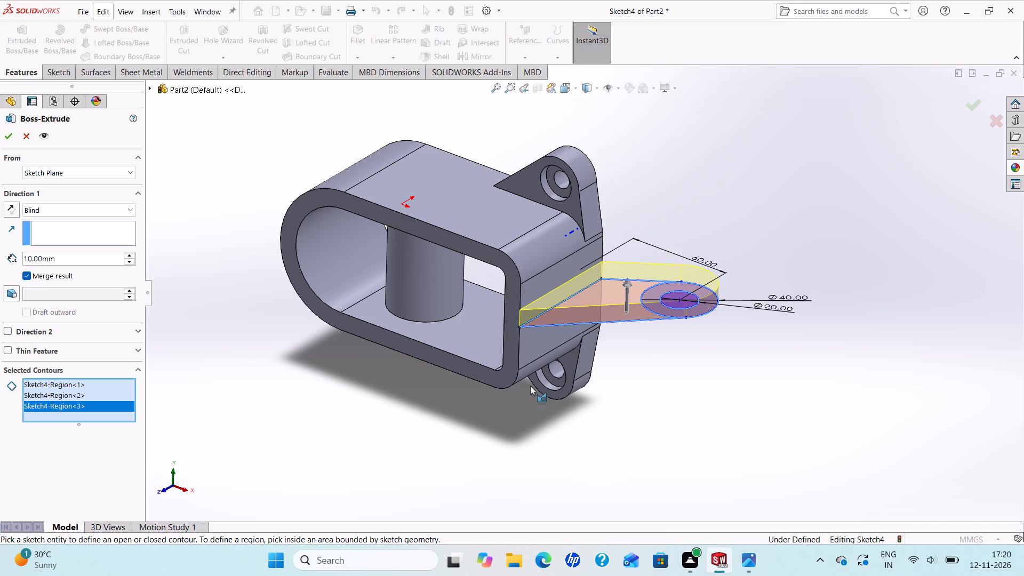
right_click(61, 405)
click(74, 422)
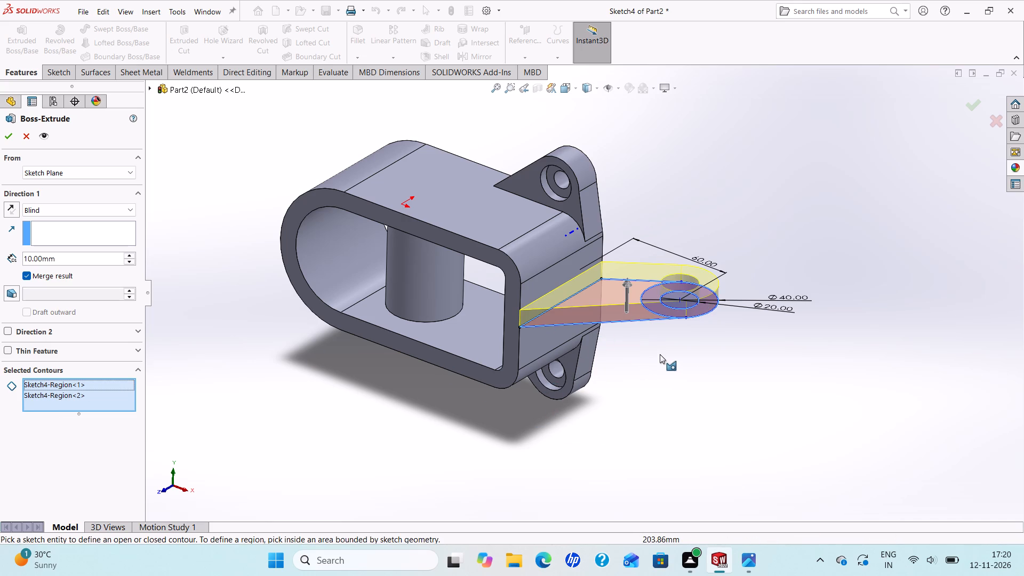
right_click(39, 395)
click(49, 413)
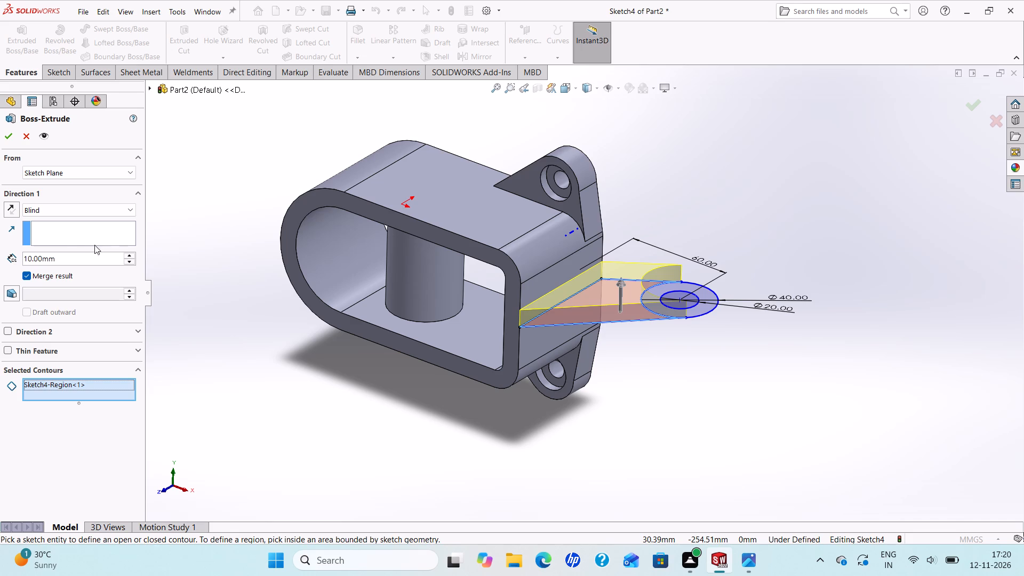
click(10, 134)
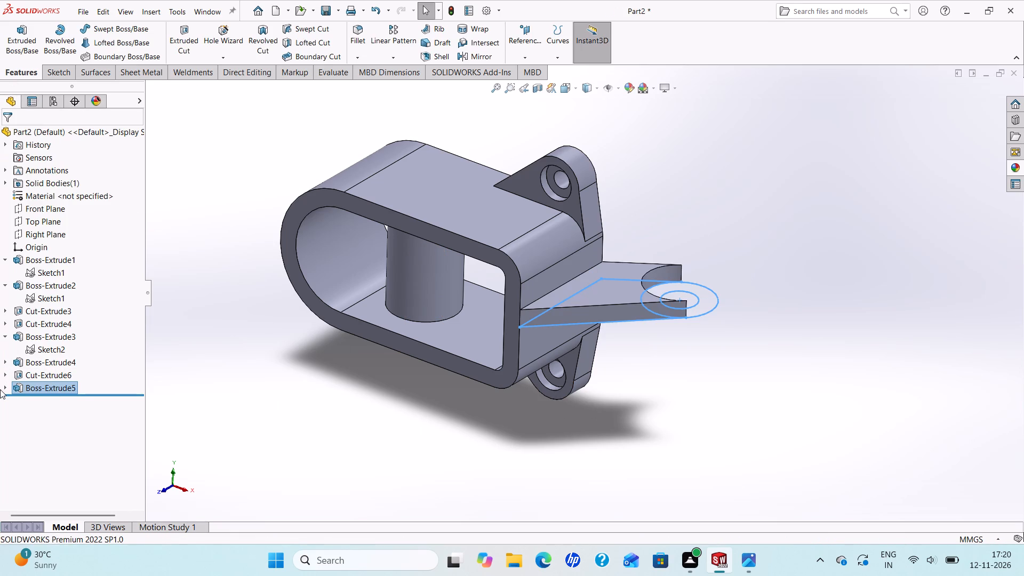
Reuse the clevis sketch to extrude the ring between the 20 mm and 40 mm circles as a 15 mm blind boss.
click(4, 387)
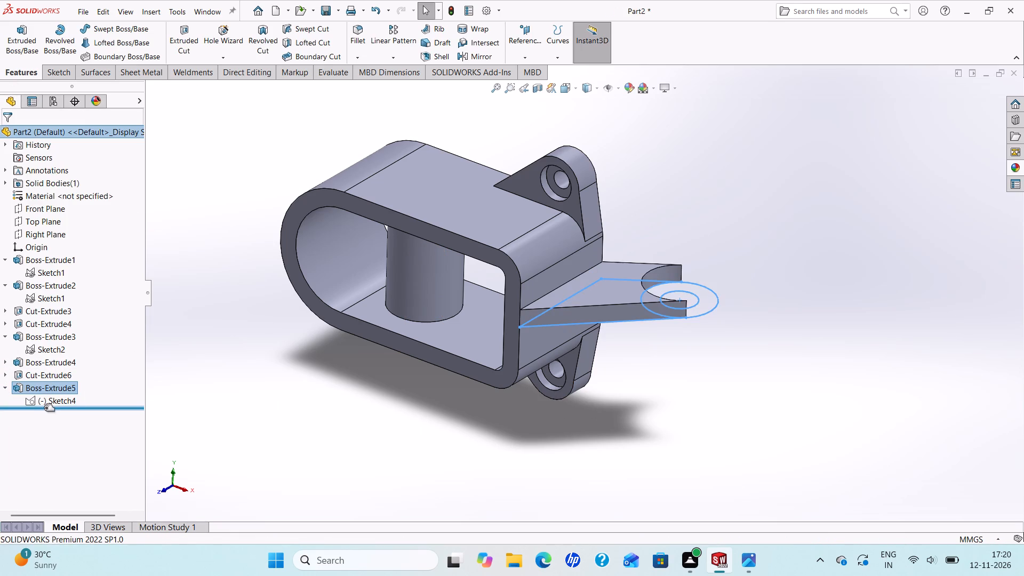
click(52, 404)
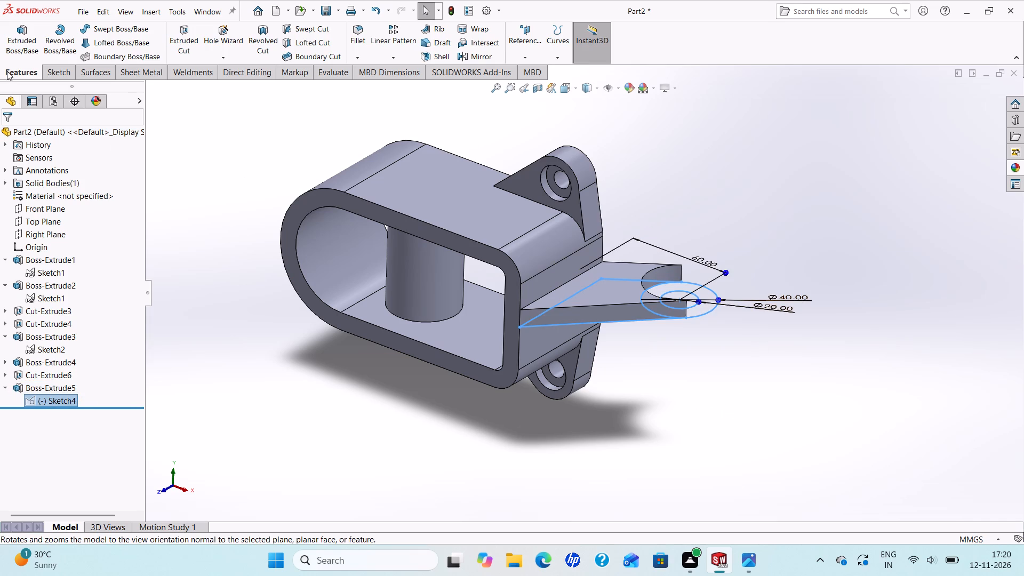
click(19, 43)
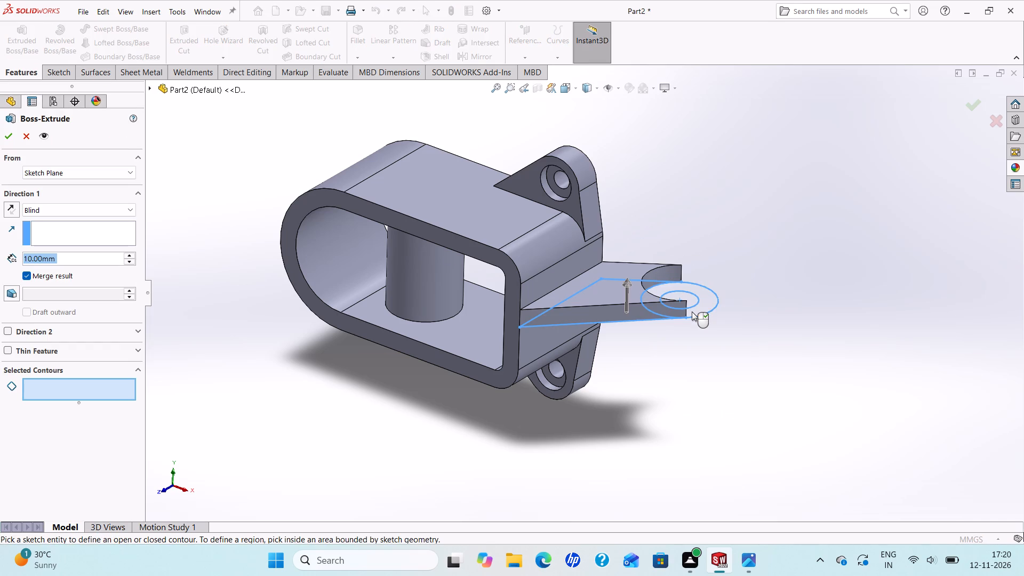
scroll(692, 311, down, 4)
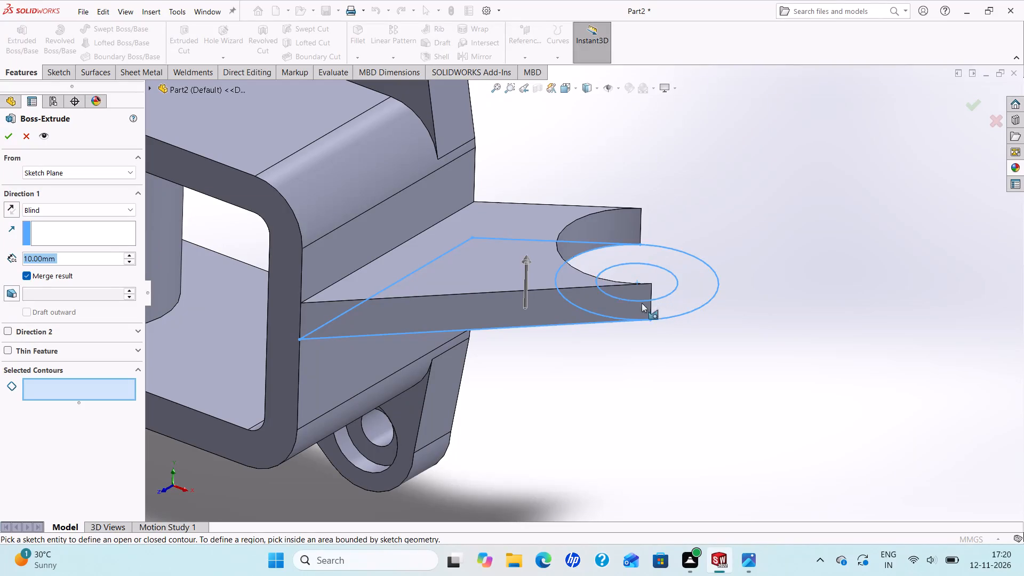
click(586, 254)
scroll(598, 266, up, 1)
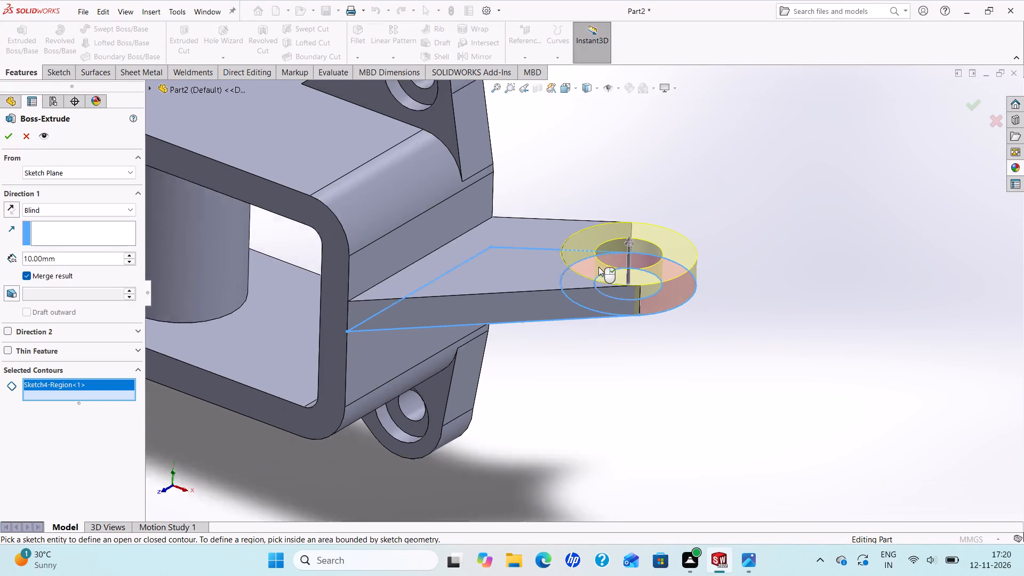
scroll(598, 267, up, 2)
drag(60, 257, 0, 276)
text(15)
key(Return)
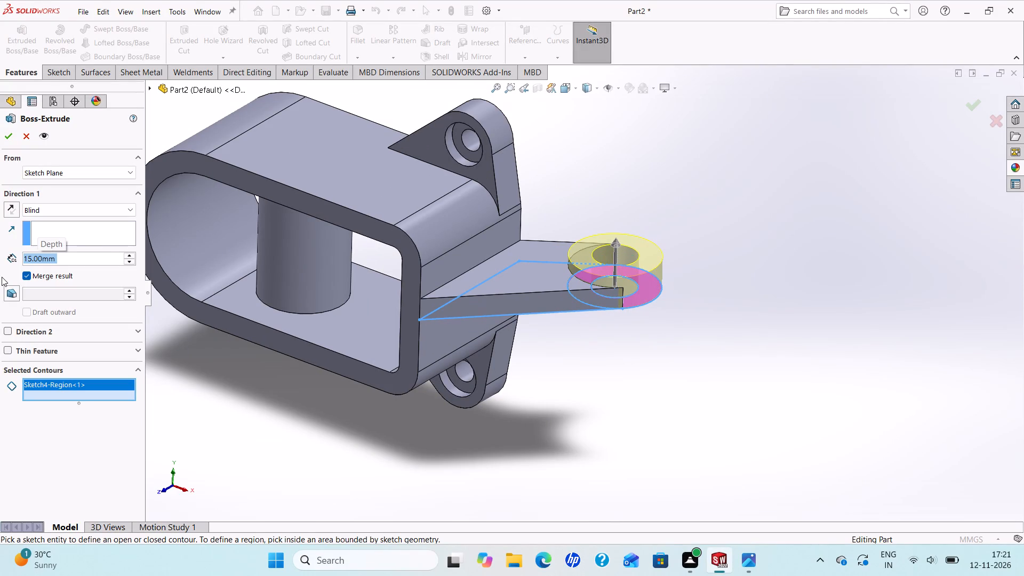
click(10, 137)
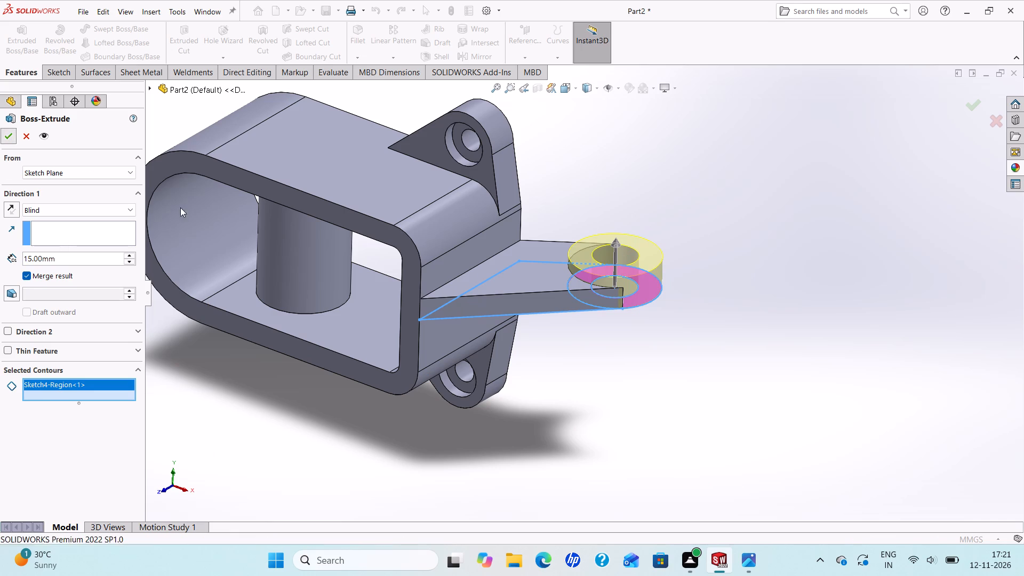
scroll(346, 311, up, 3)
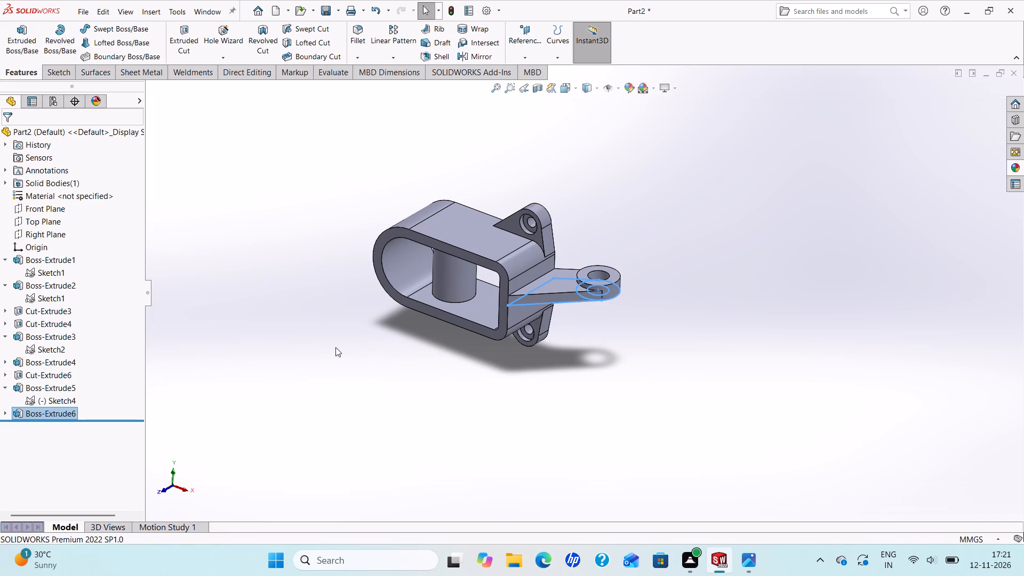
key(Escape)
Examine the clevis arm and its eye from several sides, including how they sit against the housing end.
middle_drag(422, 356, 396, 145)
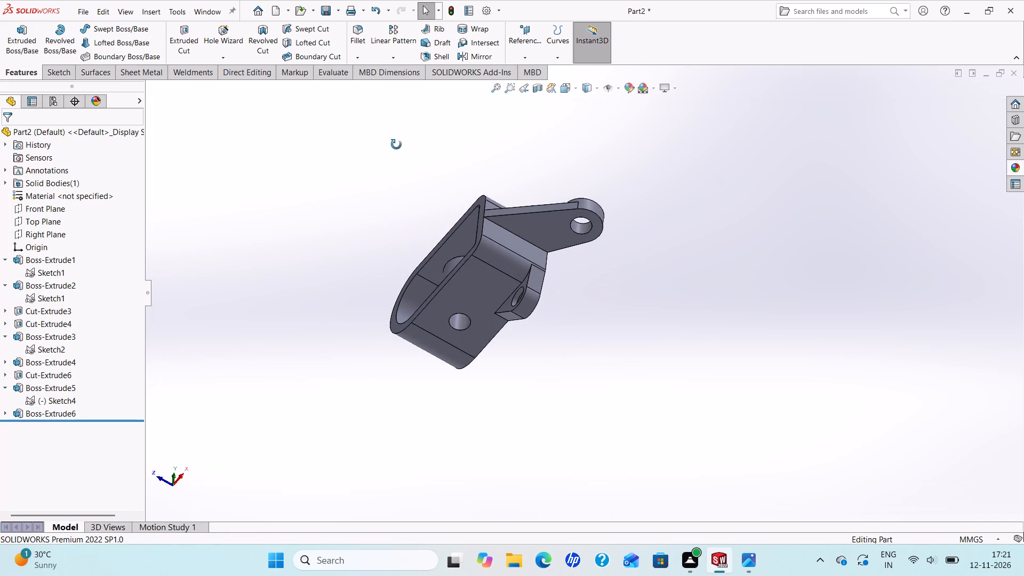
middle_drag(396, 145, 462, 308)
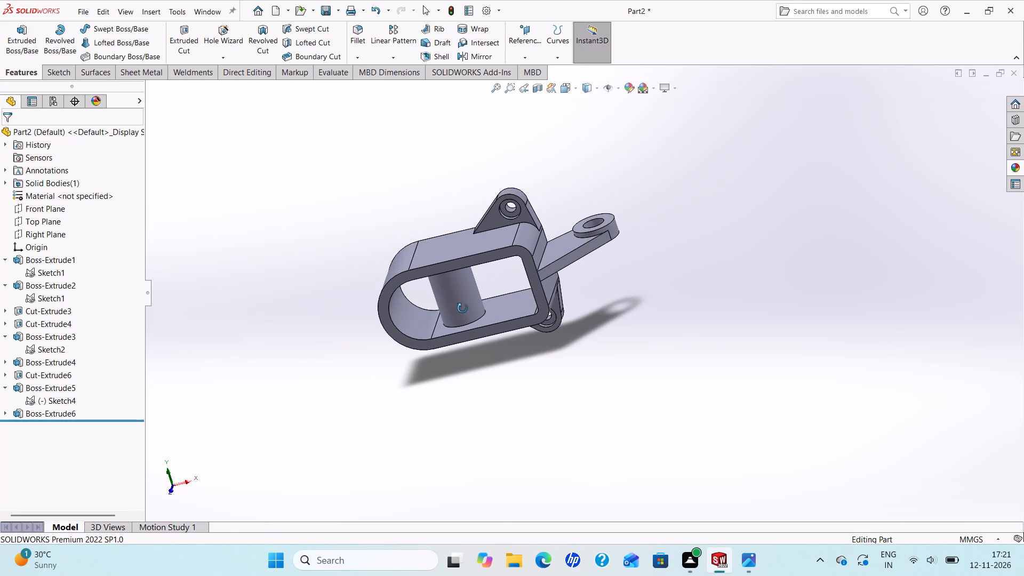
middle_drag(462, 308, 405, 229)
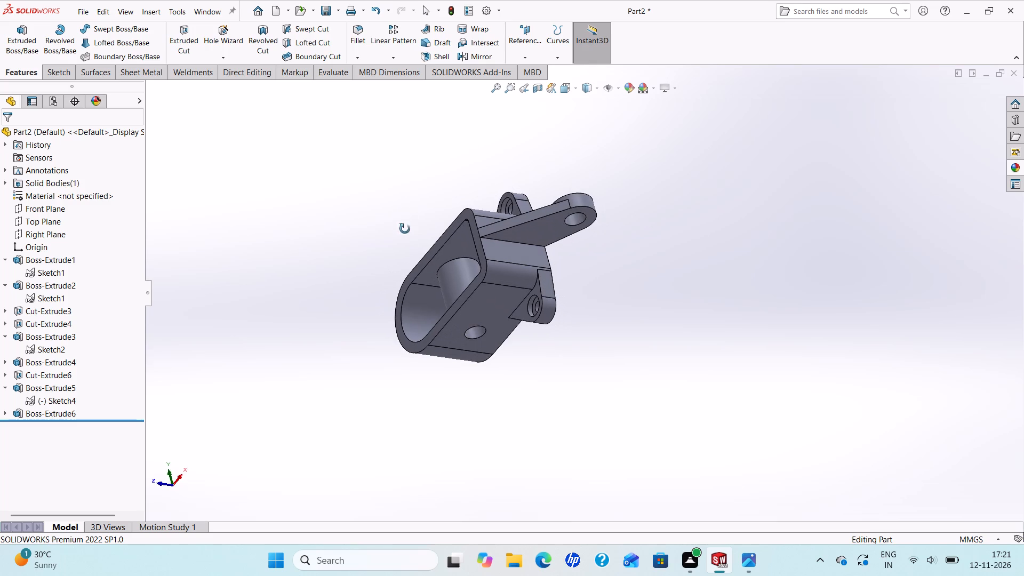
middle_drag(405, 229, 483, 226)
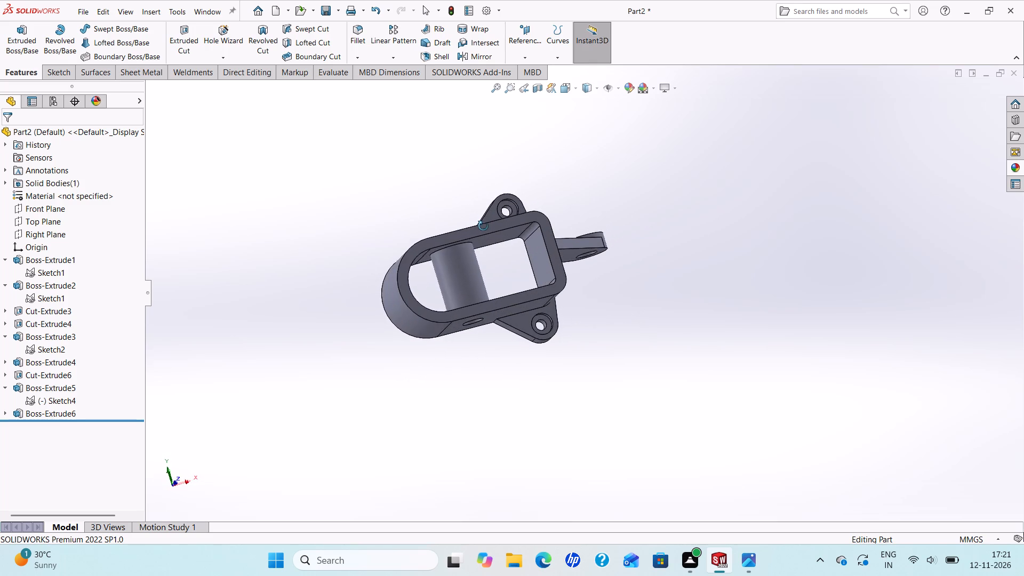
middle_drag(483, 226, 475, 256)
scroll(475, 256, up, 1)
middle_drag(499, 267, 459, 237)
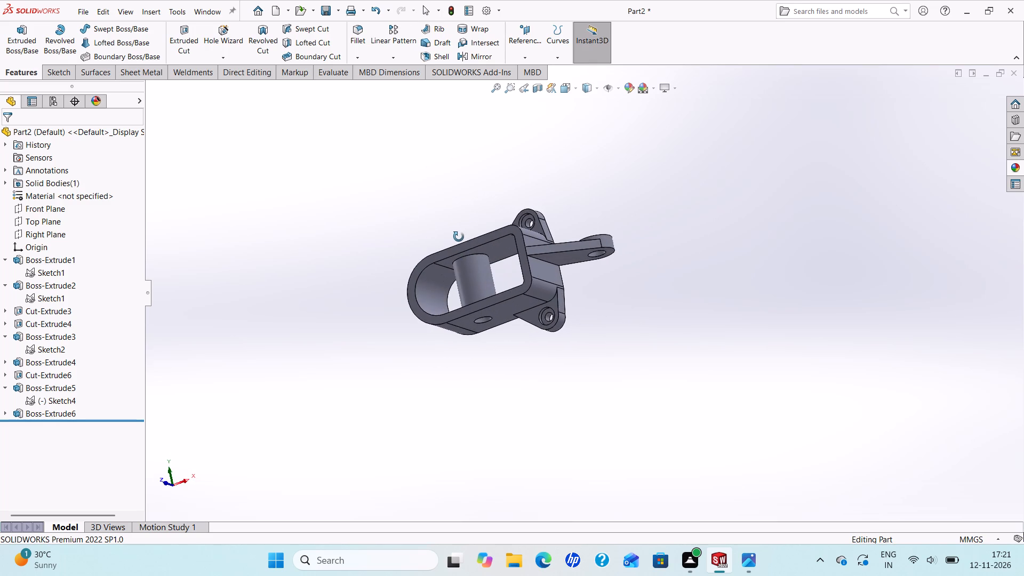
middle_drag(459, 237, 462, 243)
scroll(469, 250, up, 1)
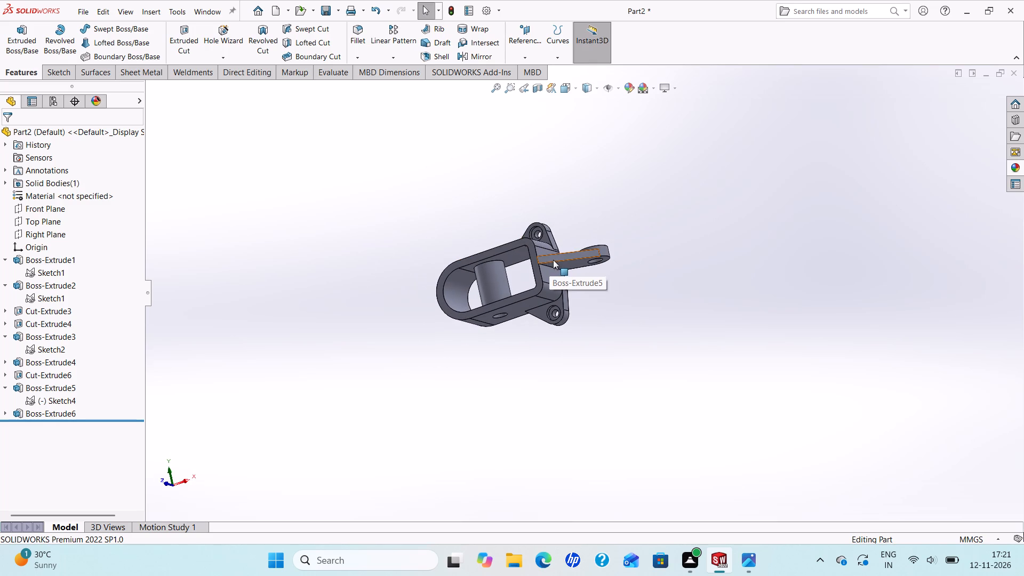
scroll(553, 260, down, 5)
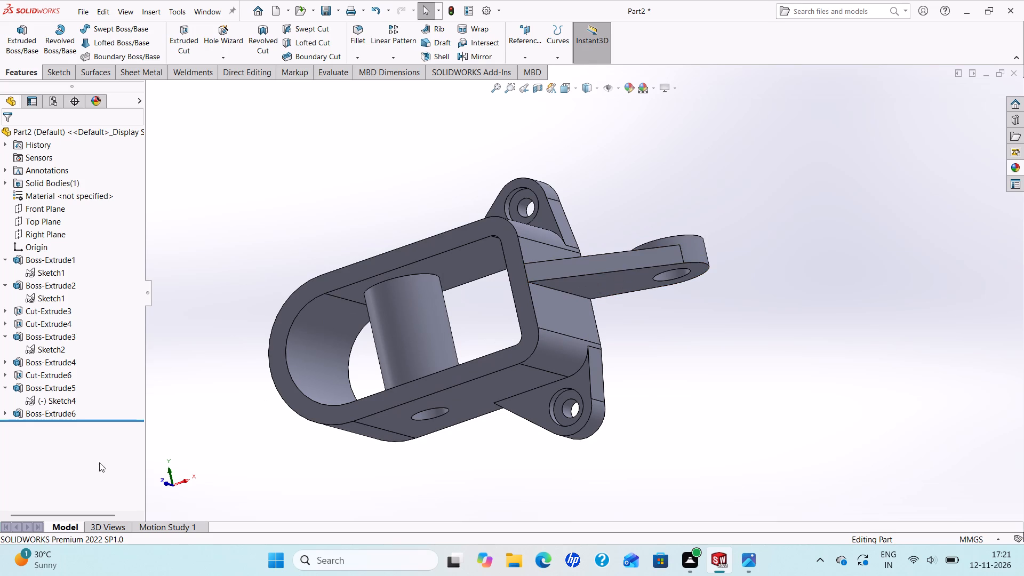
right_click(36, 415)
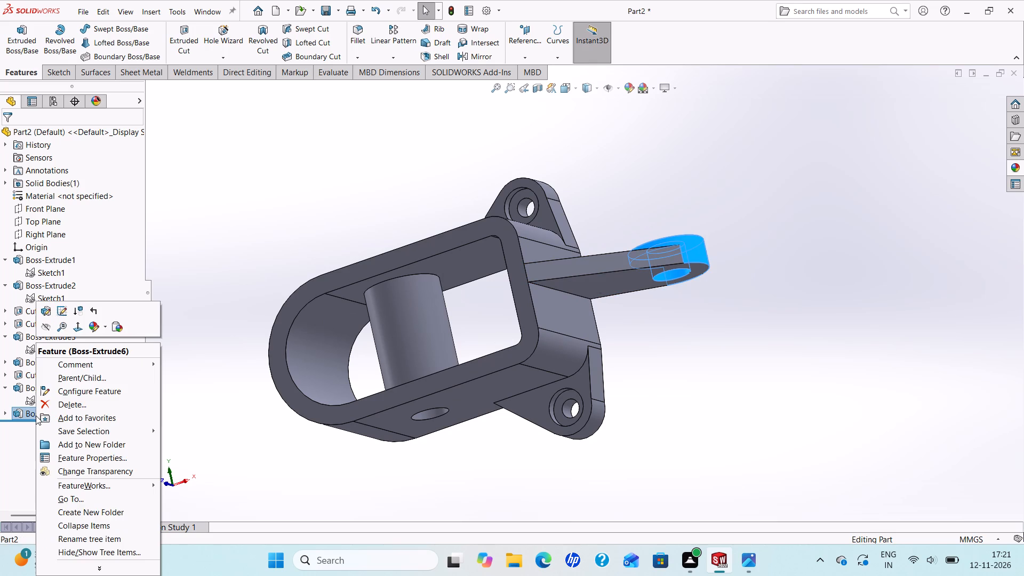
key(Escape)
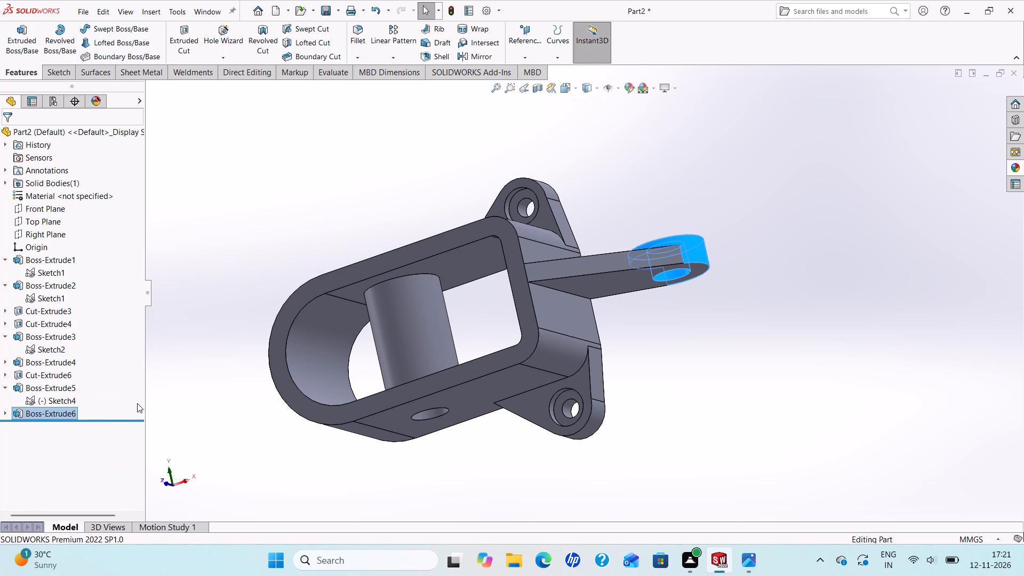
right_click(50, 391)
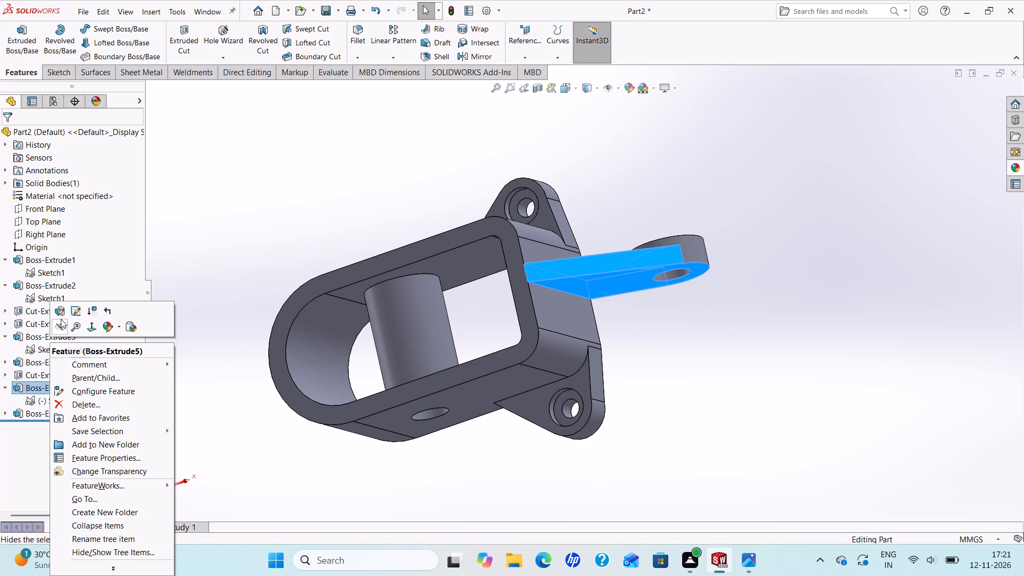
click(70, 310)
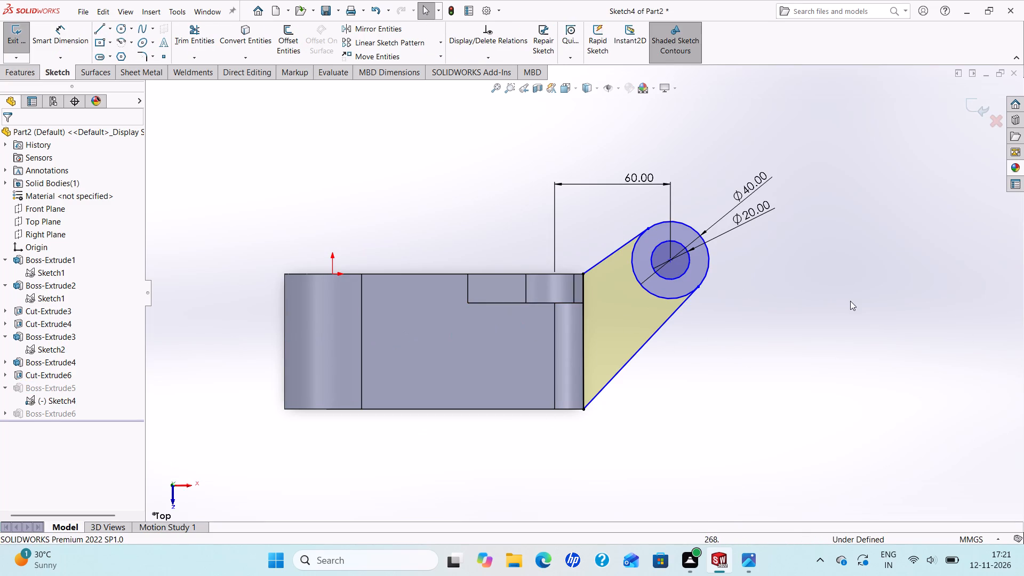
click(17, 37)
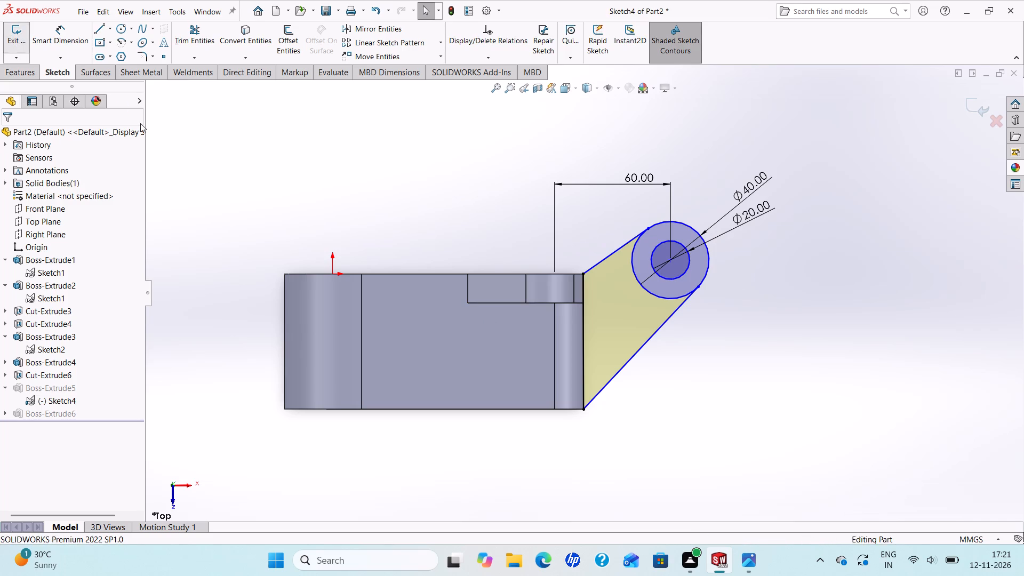
Examine the clevis arm's position relative to the housing's width, viewing the housing from its open side.
scroll(318, 292, up, 3)
scroll(380, 308, down, 1)
middle_drag(380, 308, 280, 195)
scroll(280, 195, up, 1)
scroll(582, 346, down, 2)
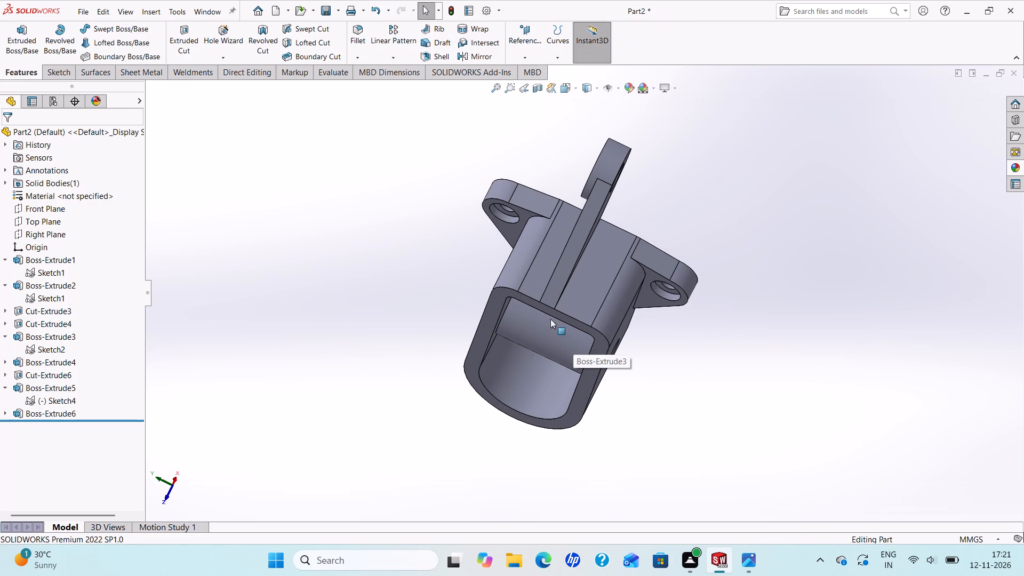
middle_drag(549, 315, 561, 158)
scroll(561, 161, up, 2)
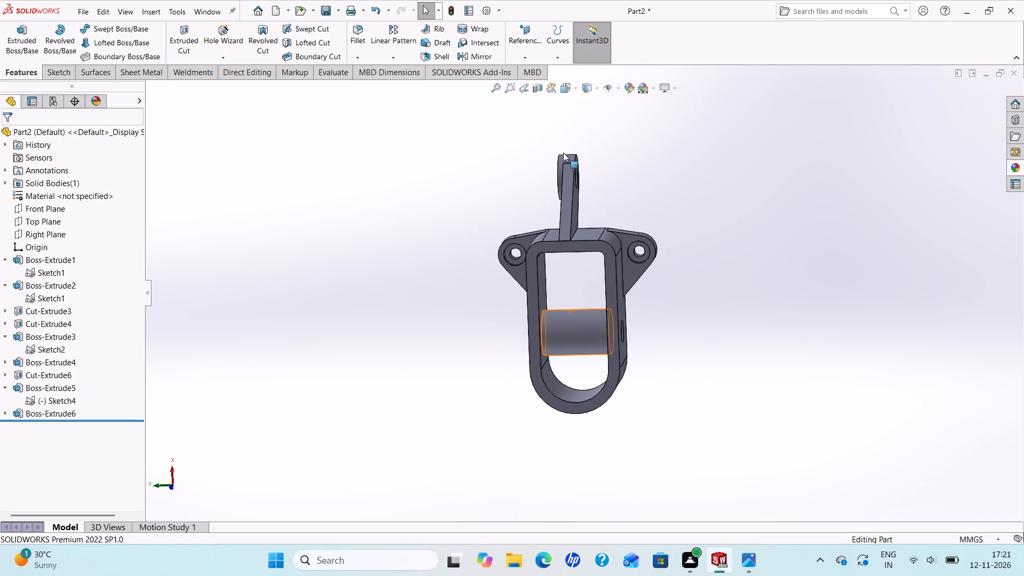
scroll(595, 268, down, 2)
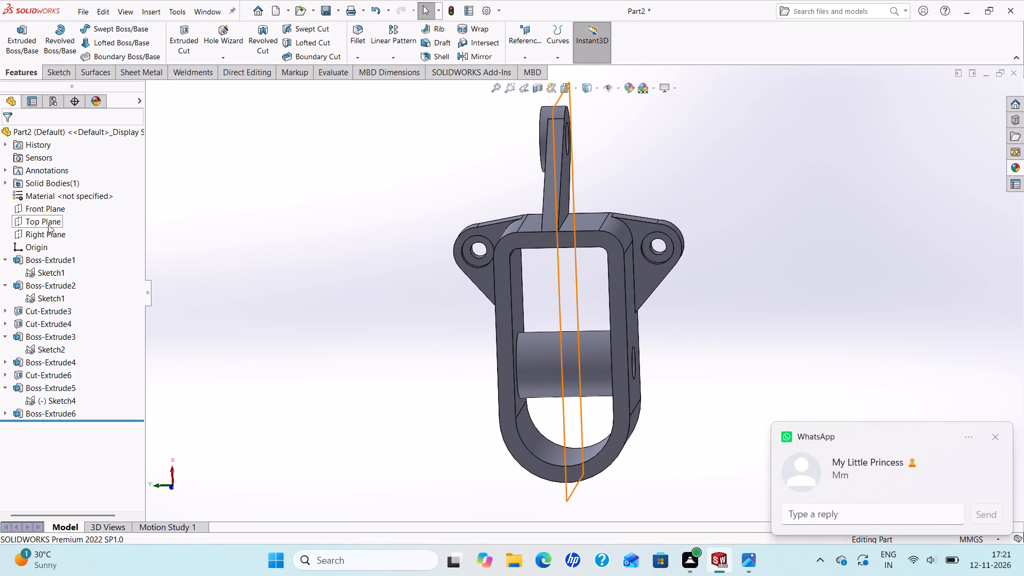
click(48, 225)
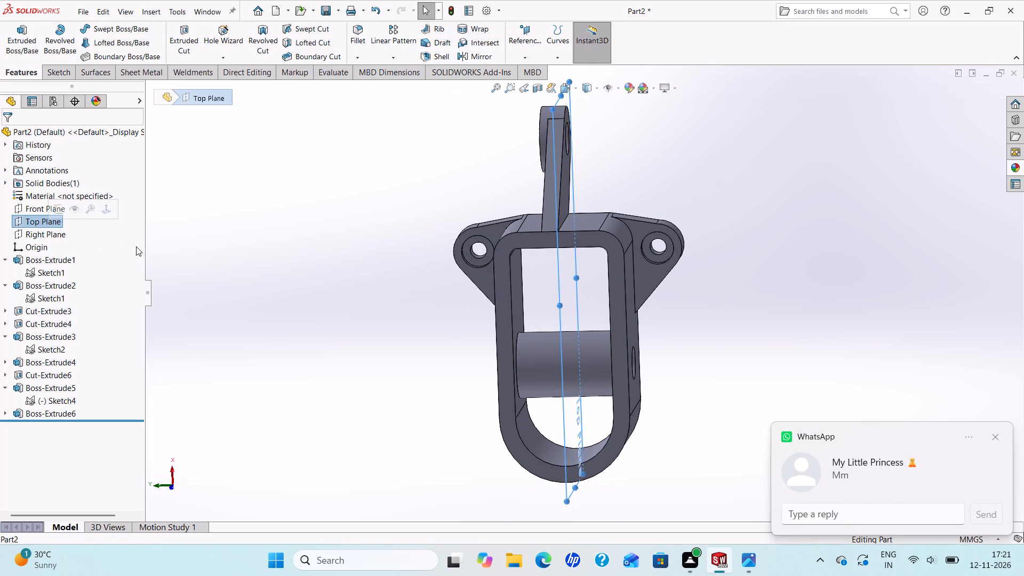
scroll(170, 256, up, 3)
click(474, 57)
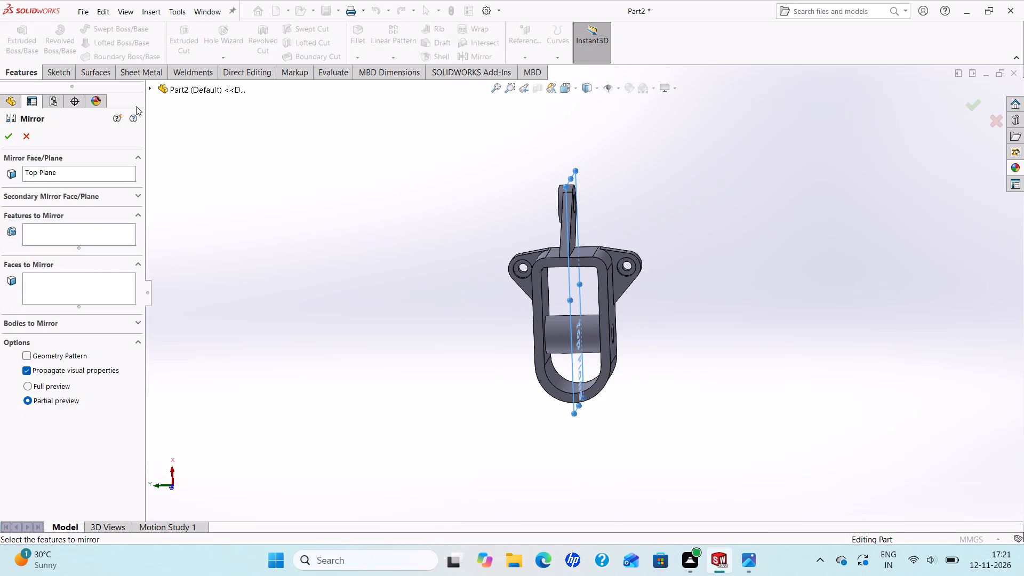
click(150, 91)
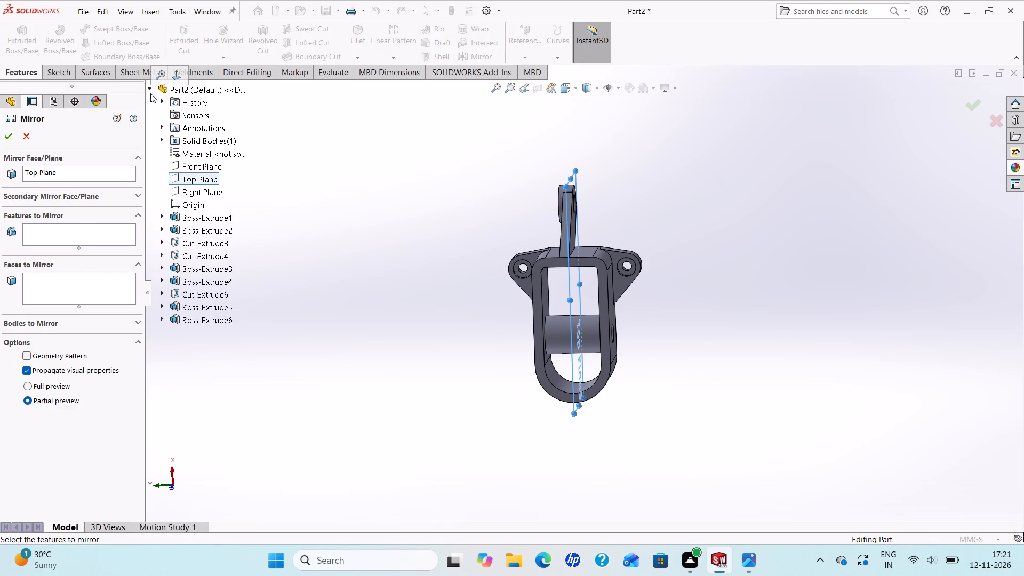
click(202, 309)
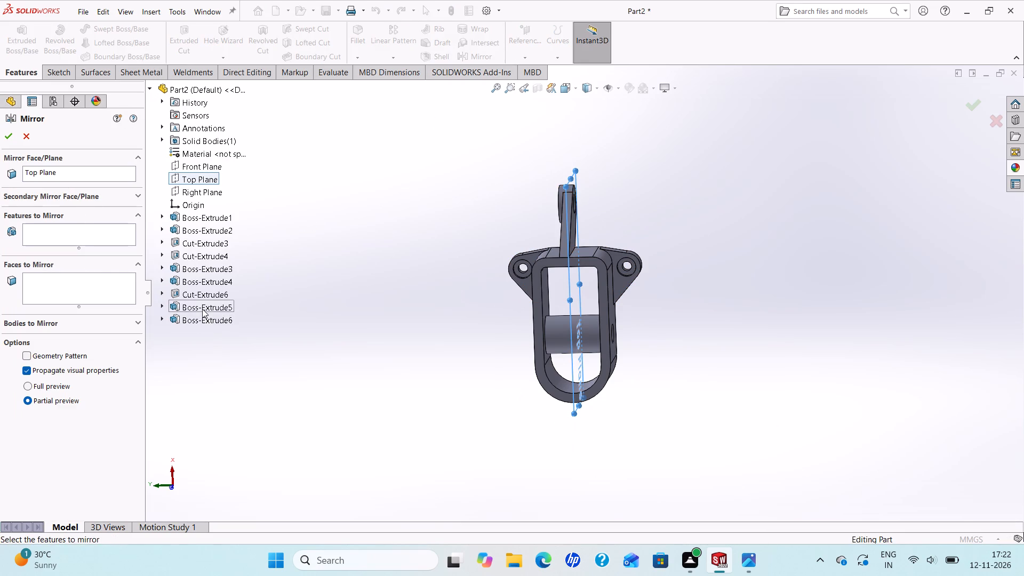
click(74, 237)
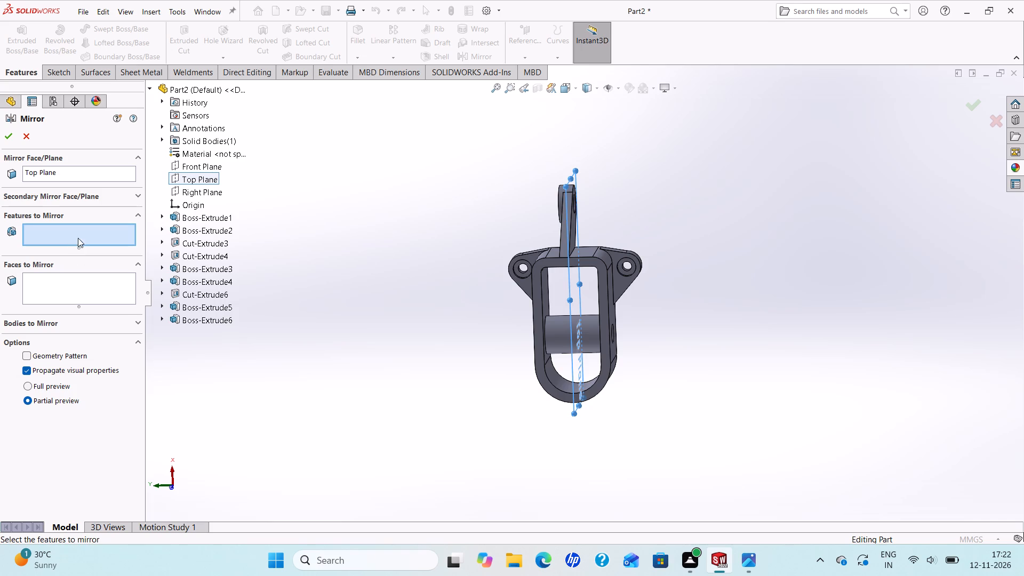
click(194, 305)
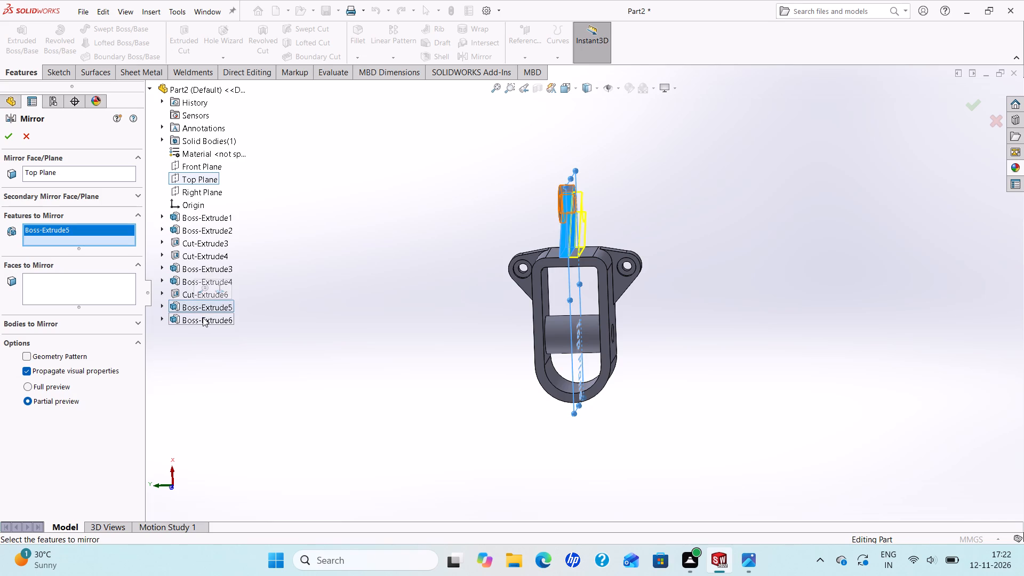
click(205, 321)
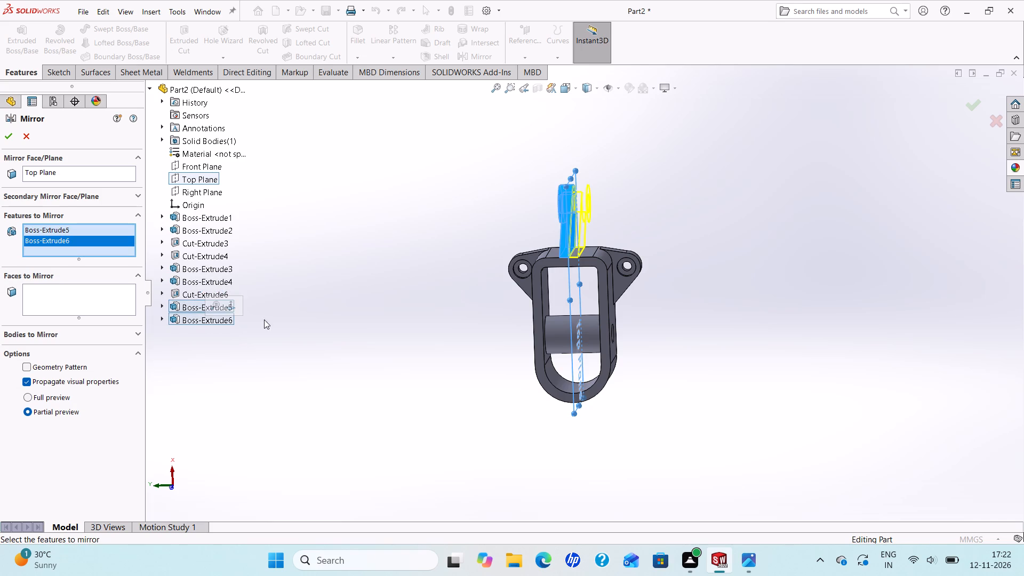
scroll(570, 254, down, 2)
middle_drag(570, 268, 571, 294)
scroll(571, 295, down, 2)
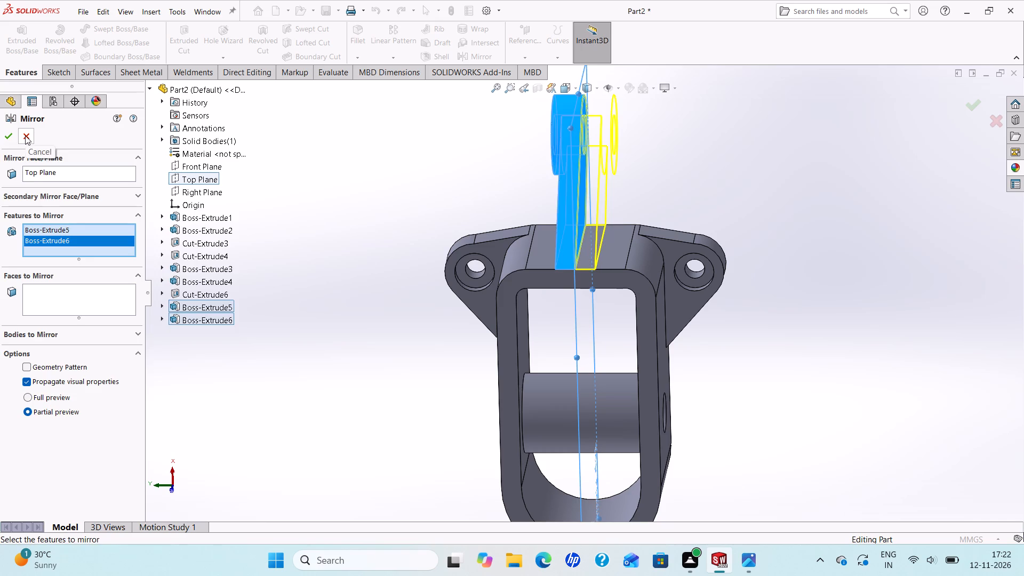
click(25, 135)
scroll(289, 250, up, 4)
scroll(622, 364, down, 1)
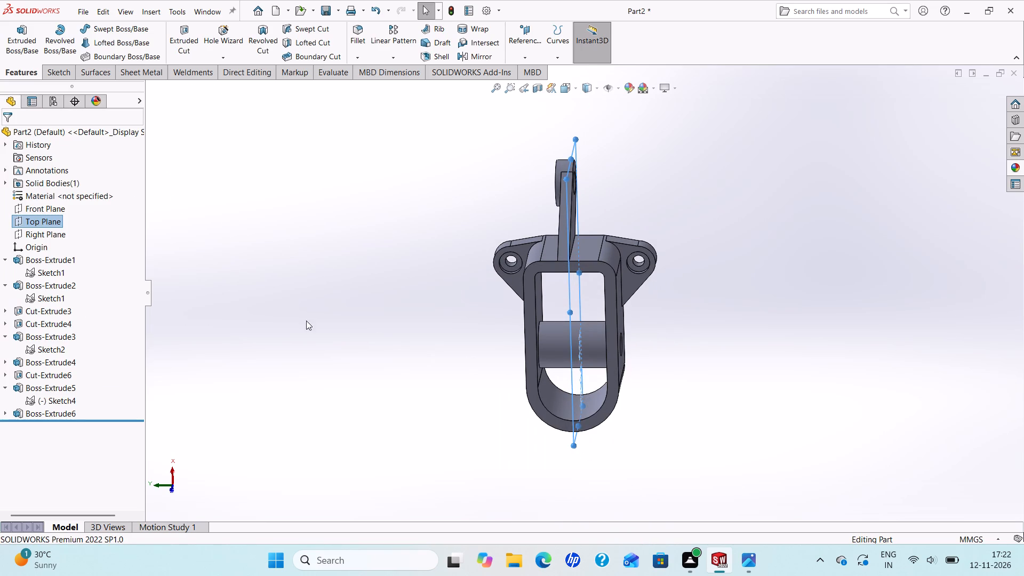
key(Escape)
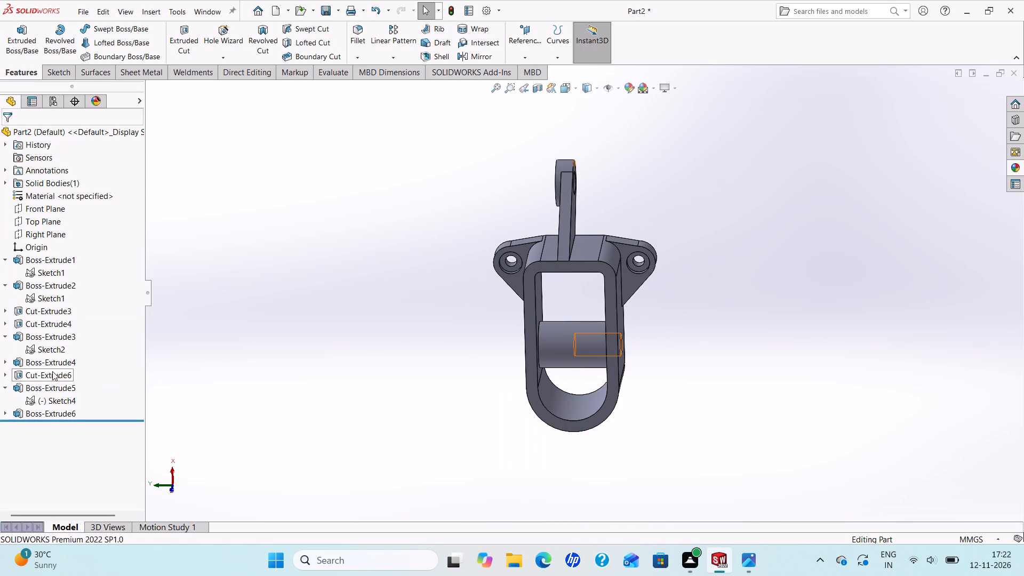
Edit the clevis arm's extrusion so it starts at a 5 mm offset from the sketch plane.
right_click(47, 389)
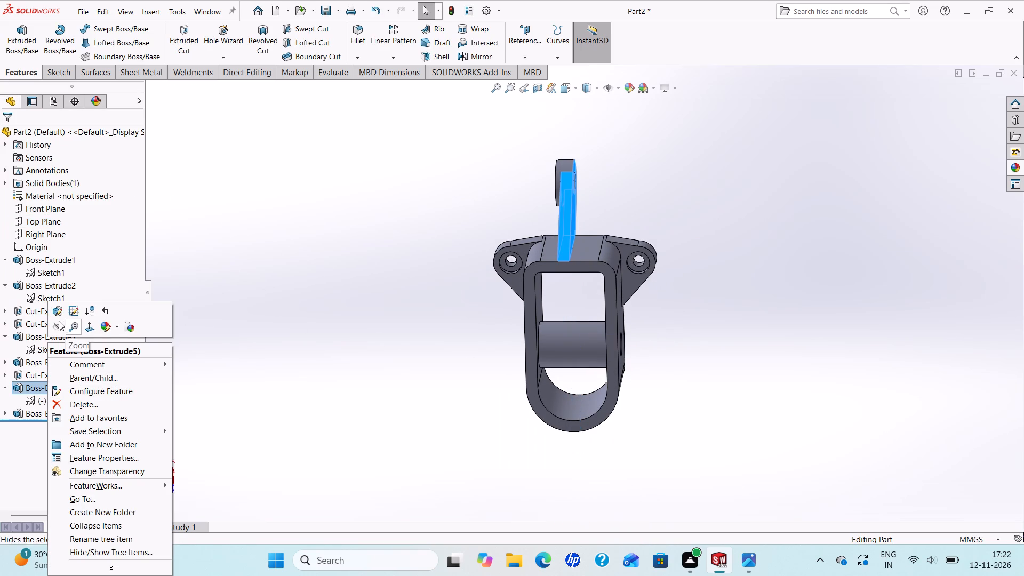
click(60, 308)
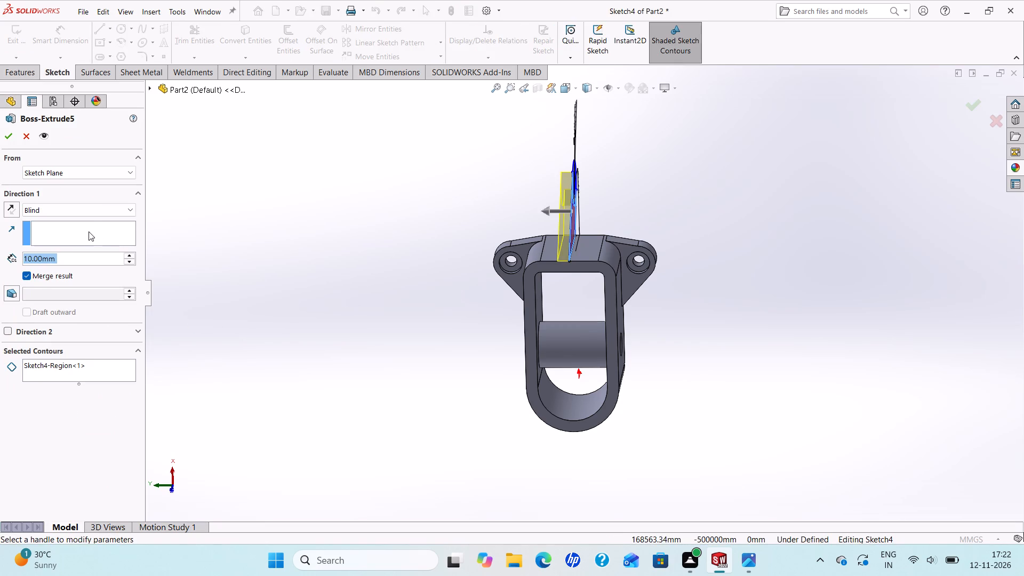
click(131, 173)
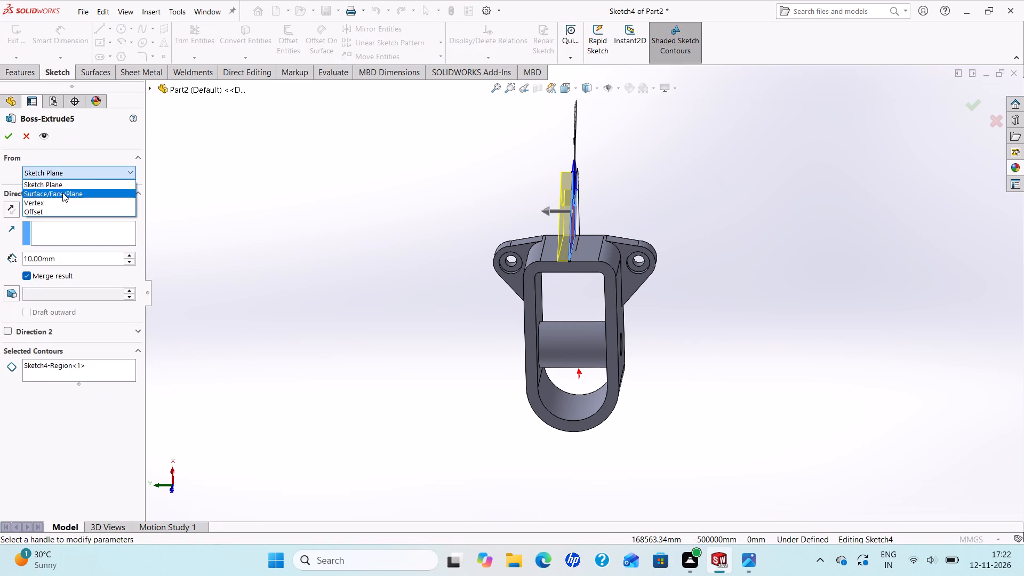
click(43, 211)
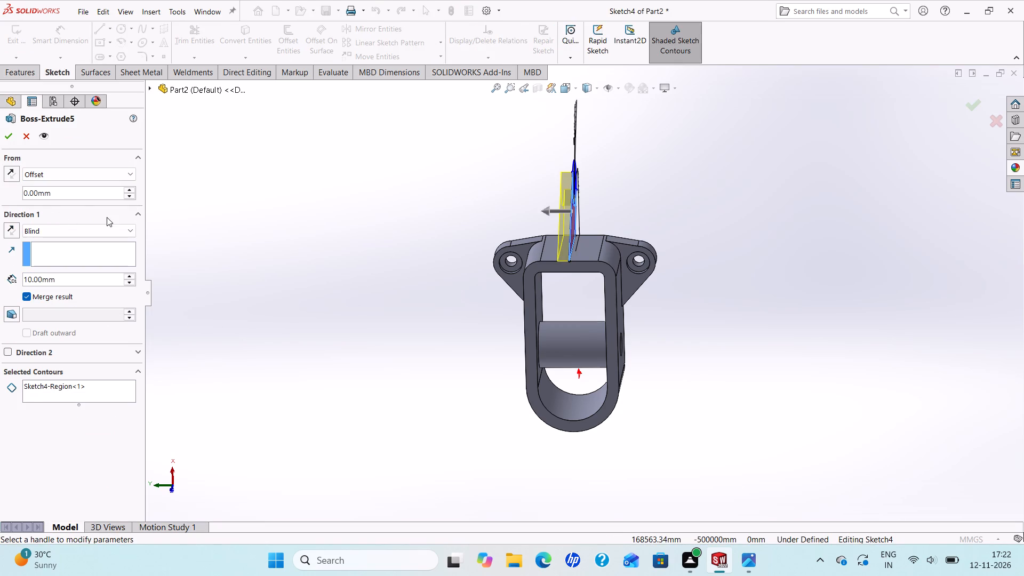
drag(65, 194, 0, 197)
key(5)
key(Return)
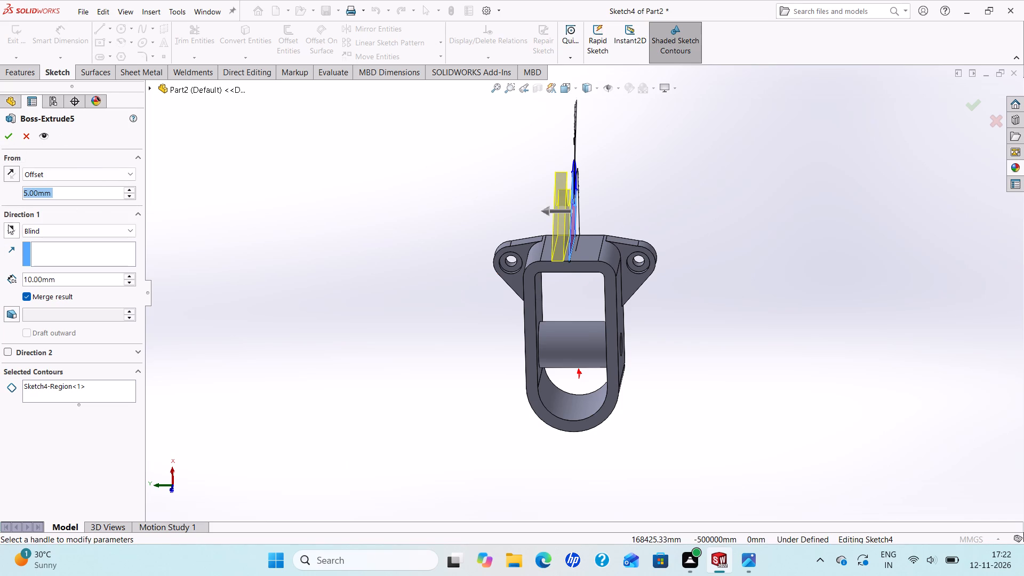
click(4, 134)
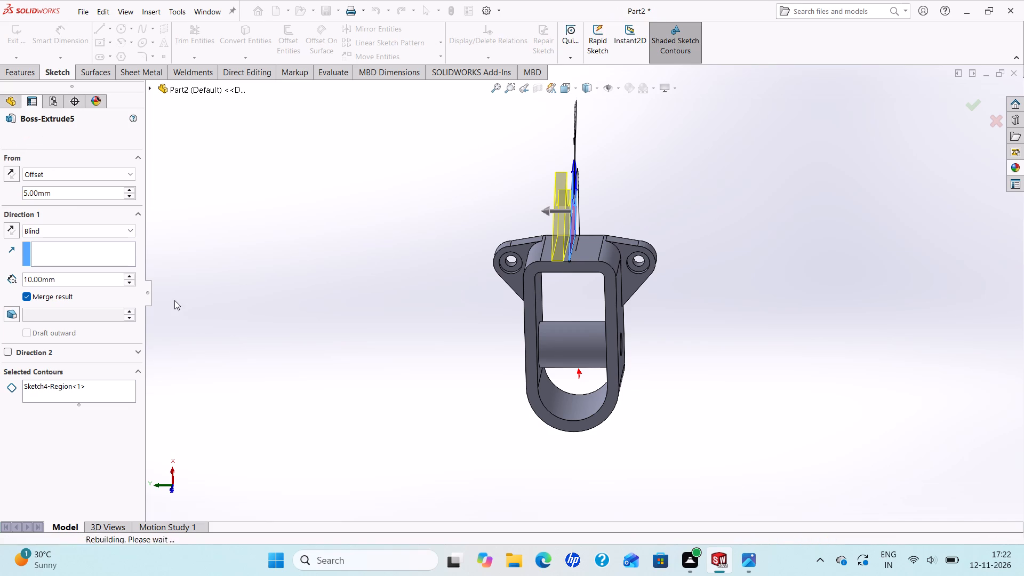
Examine the offset clevis arm and eye ring from both sides against the clevis views in reference drawing 634.
scroll(370, 321, down, 1)
middle_drag(370, 320, 397, 315)
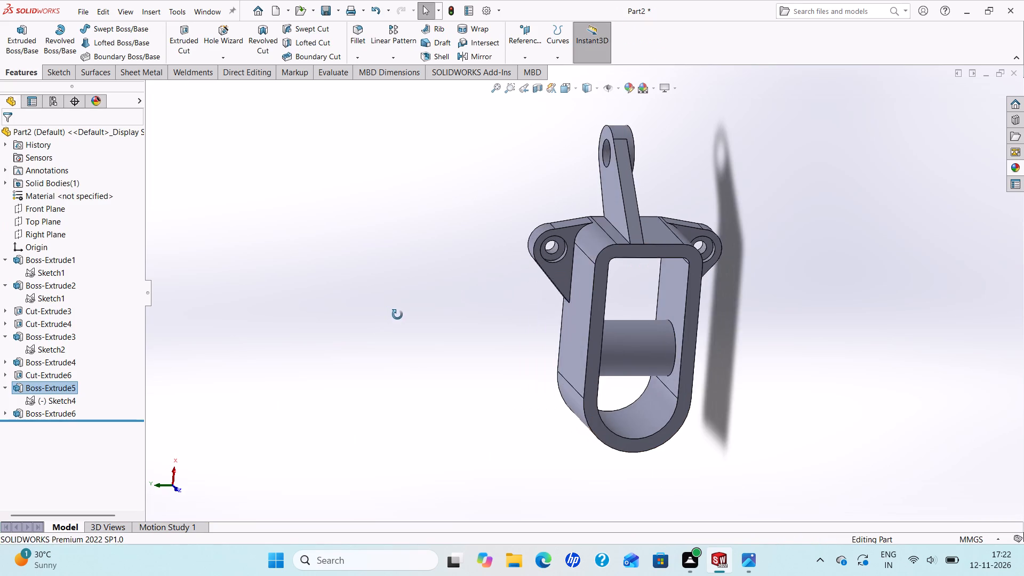
middle_drag(397, 315, 350, 314)
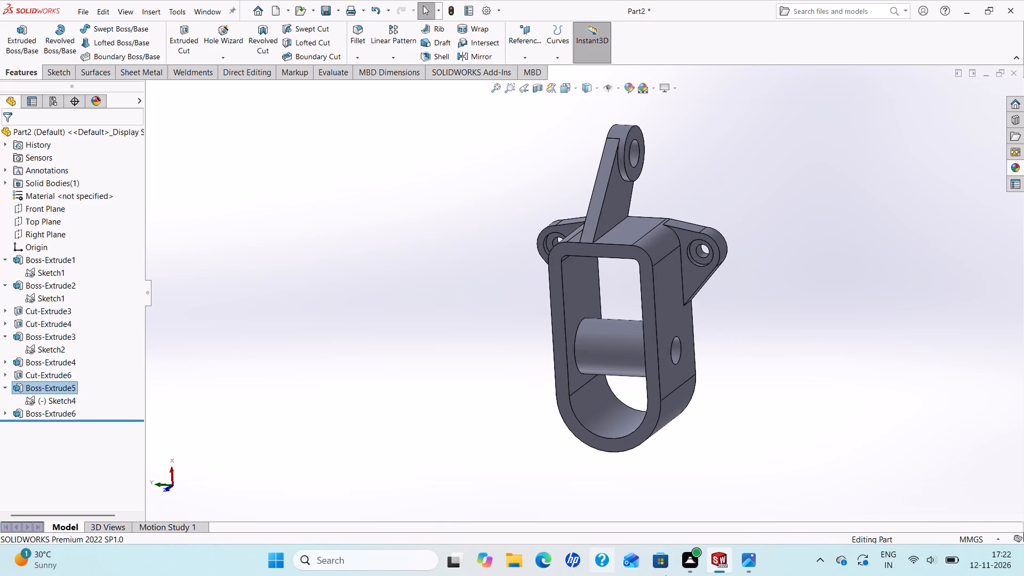
click(754, 557)
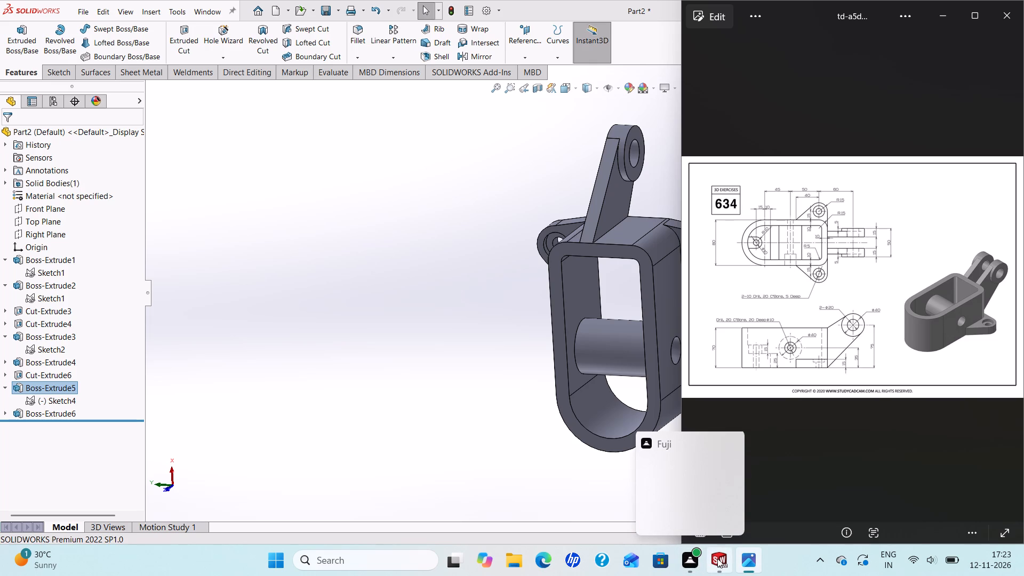
scroll(568, 317, up, 2)
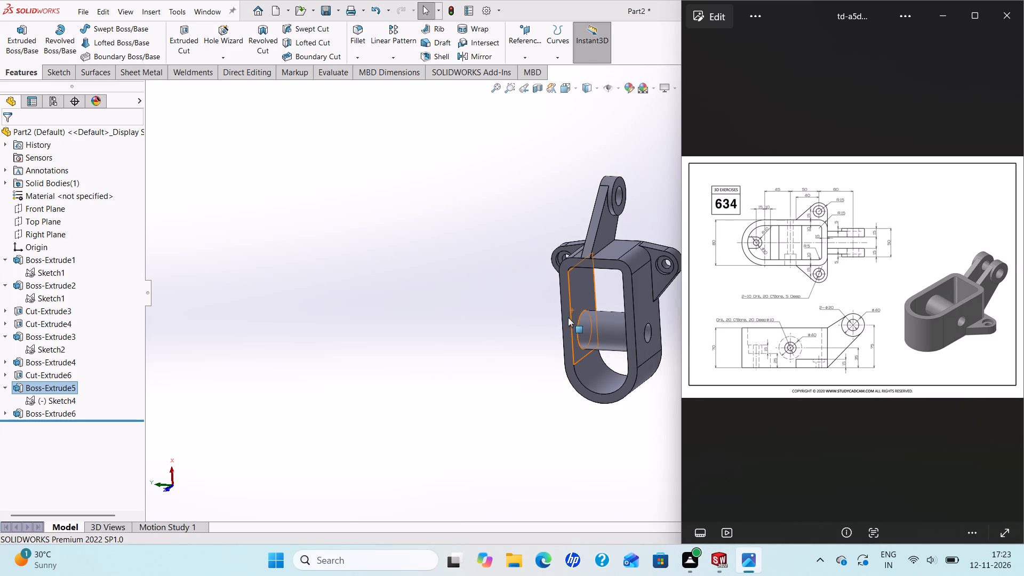
scroll(665, 324, down, 1)
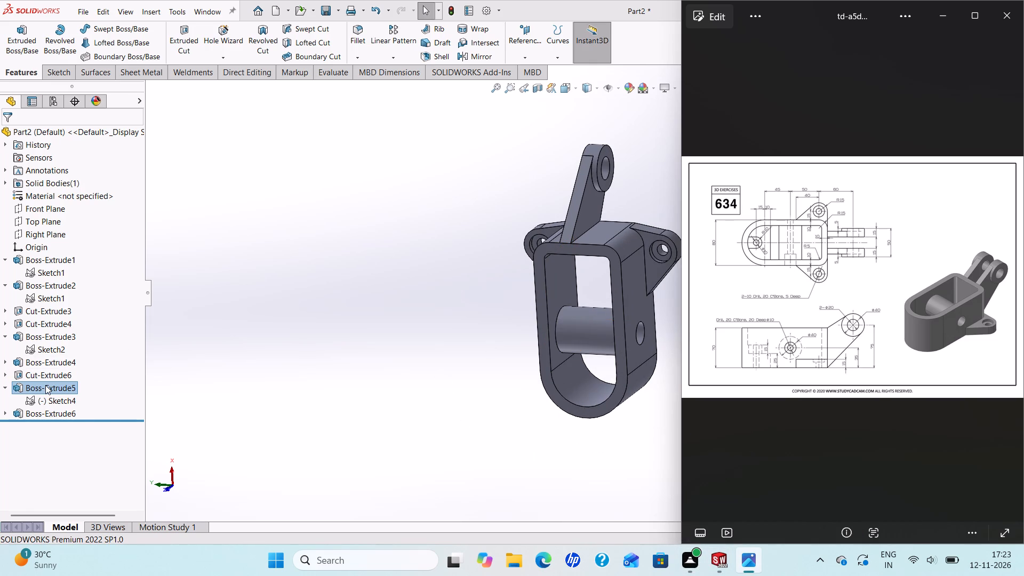
right_click(45, 385)
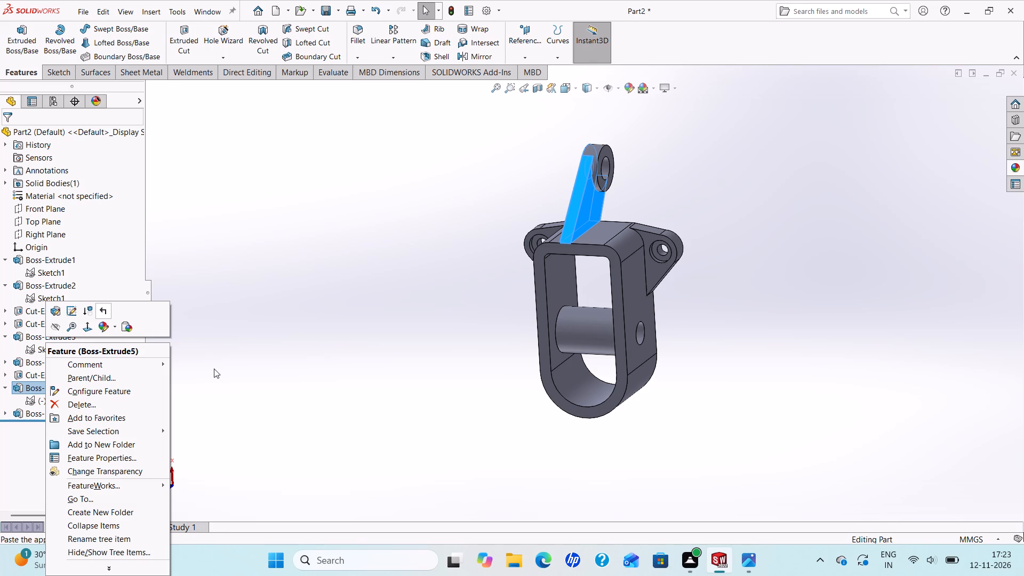
key(Escape)
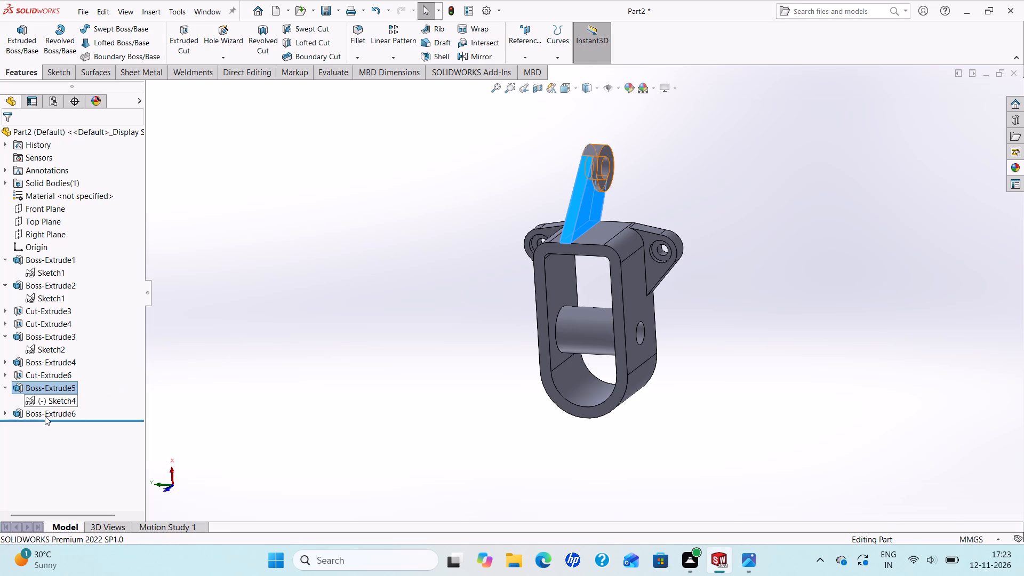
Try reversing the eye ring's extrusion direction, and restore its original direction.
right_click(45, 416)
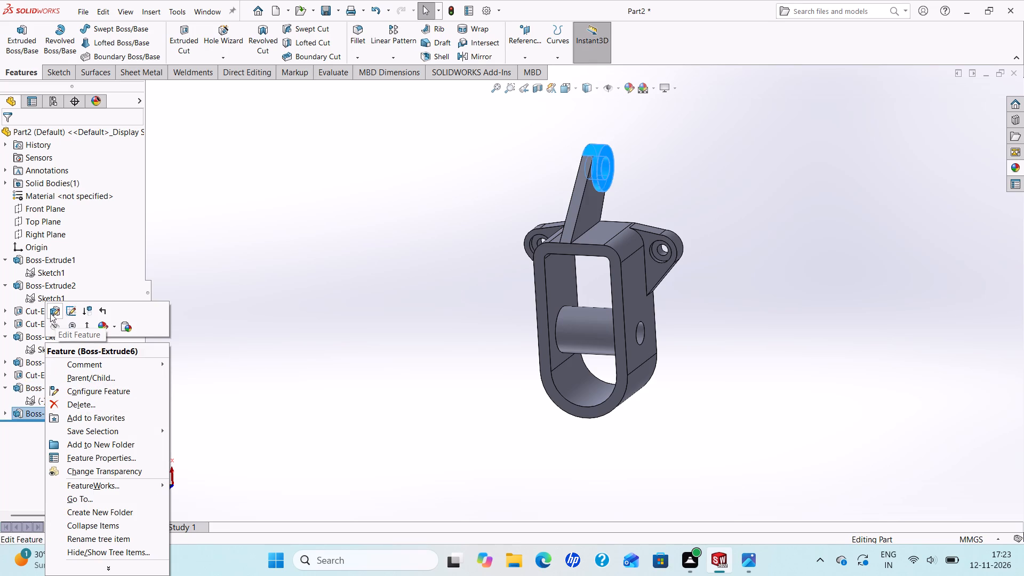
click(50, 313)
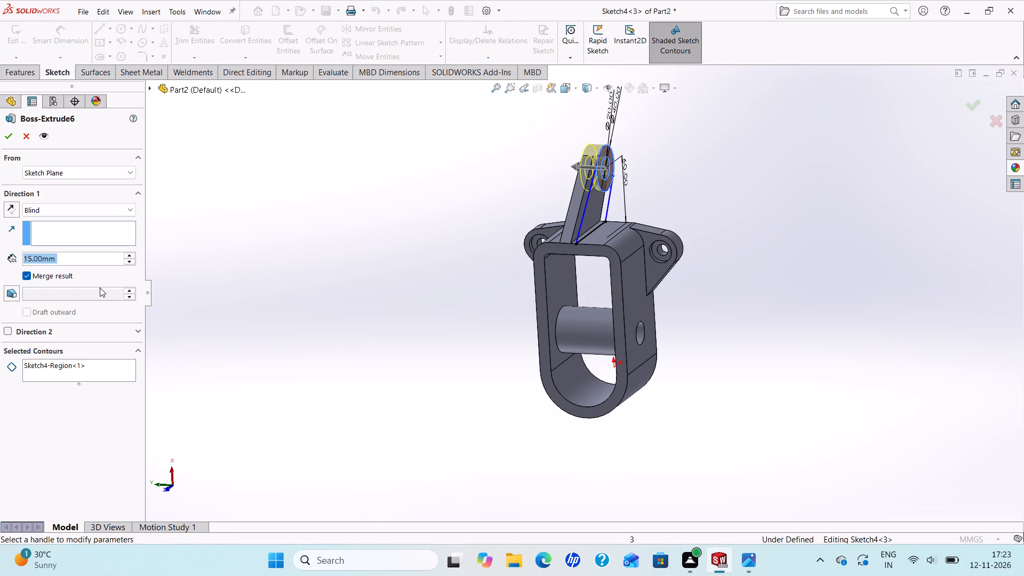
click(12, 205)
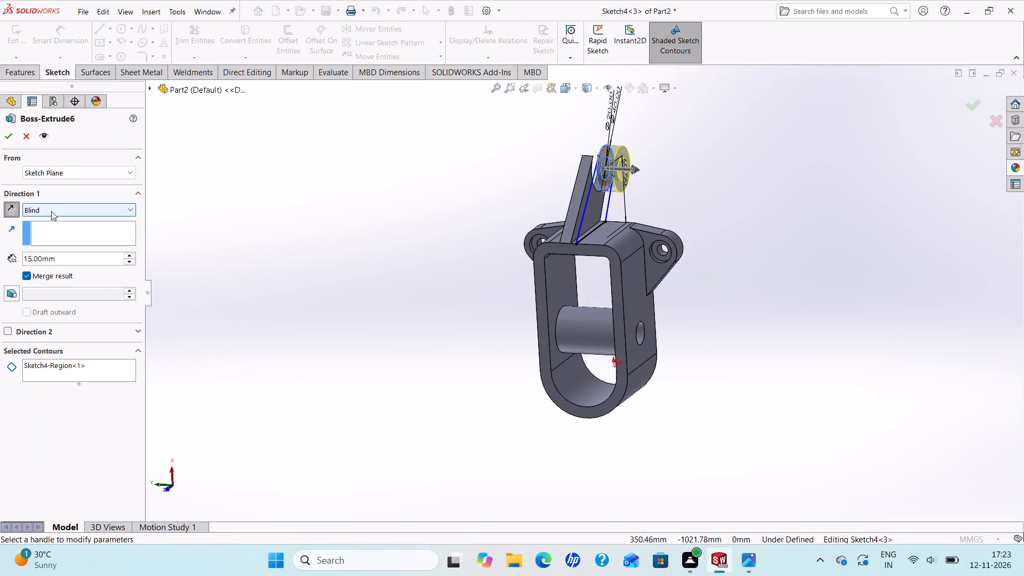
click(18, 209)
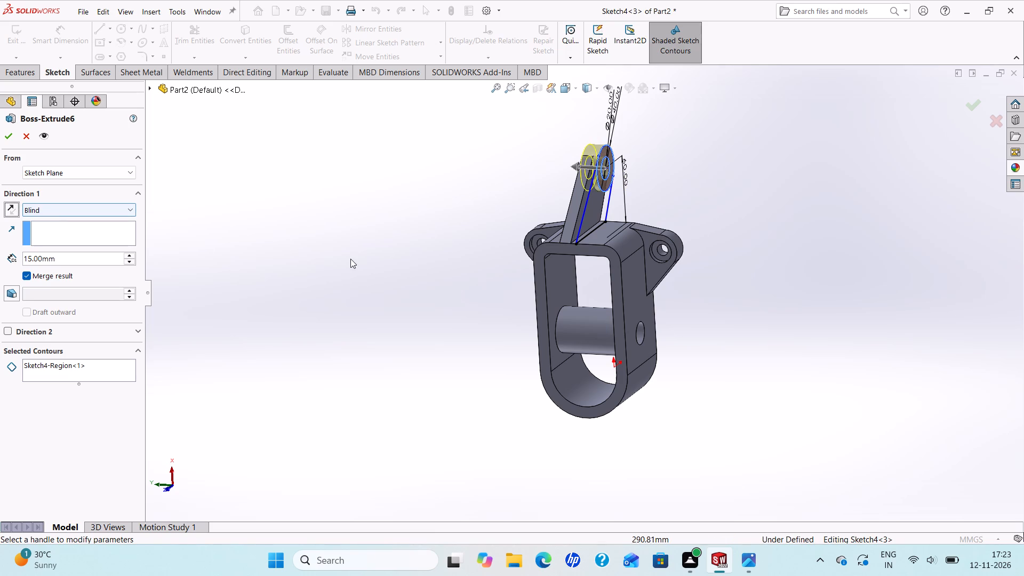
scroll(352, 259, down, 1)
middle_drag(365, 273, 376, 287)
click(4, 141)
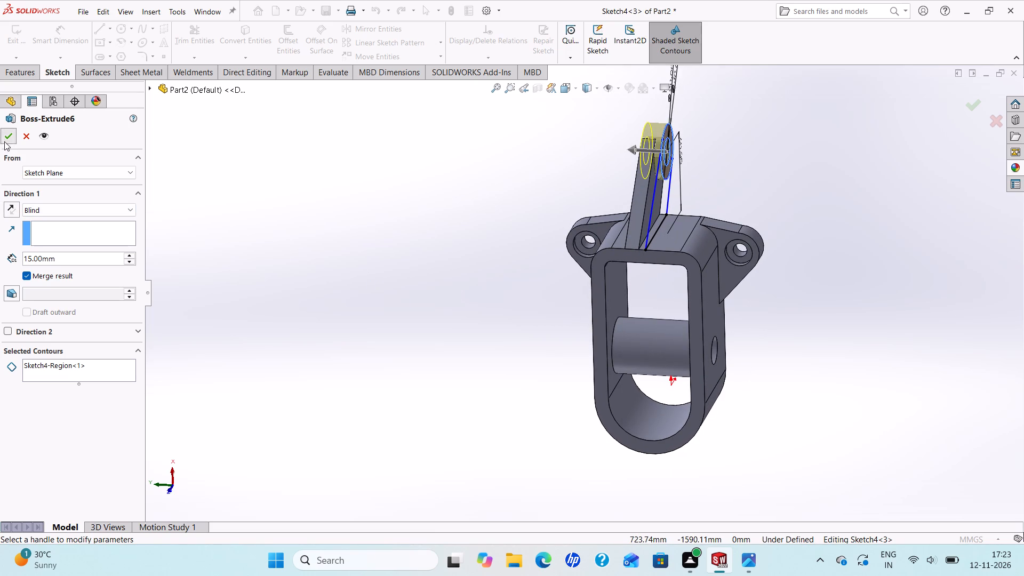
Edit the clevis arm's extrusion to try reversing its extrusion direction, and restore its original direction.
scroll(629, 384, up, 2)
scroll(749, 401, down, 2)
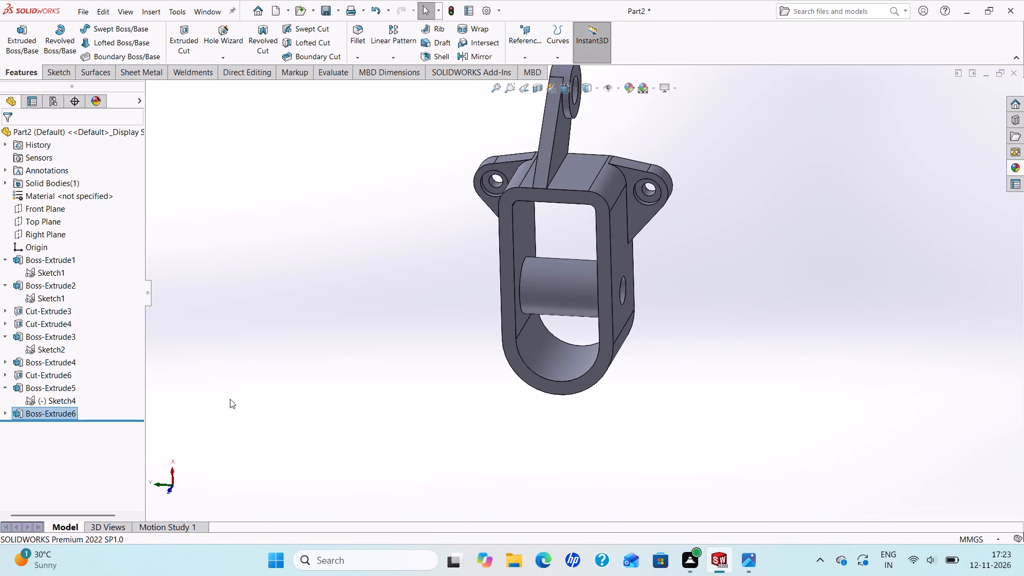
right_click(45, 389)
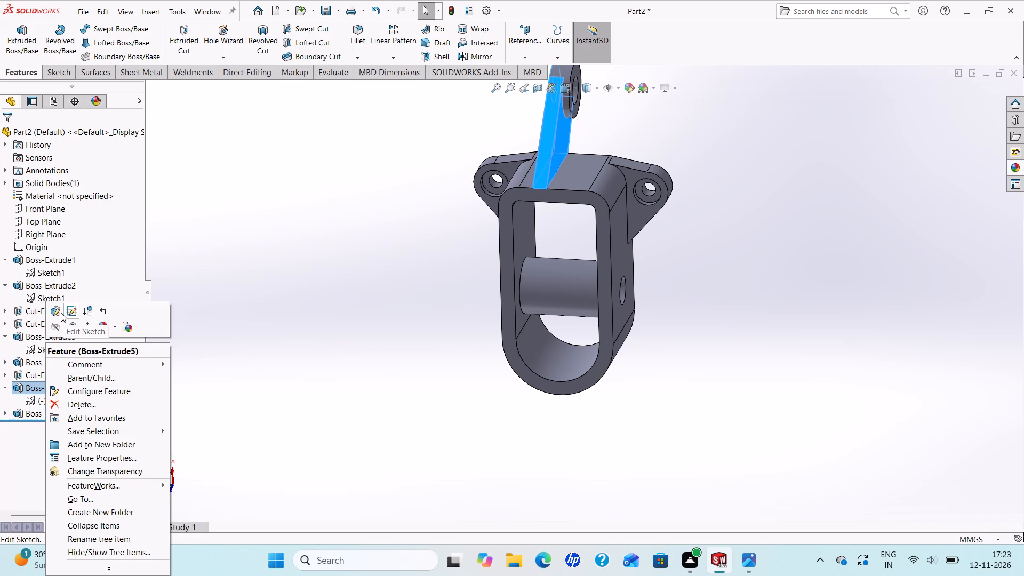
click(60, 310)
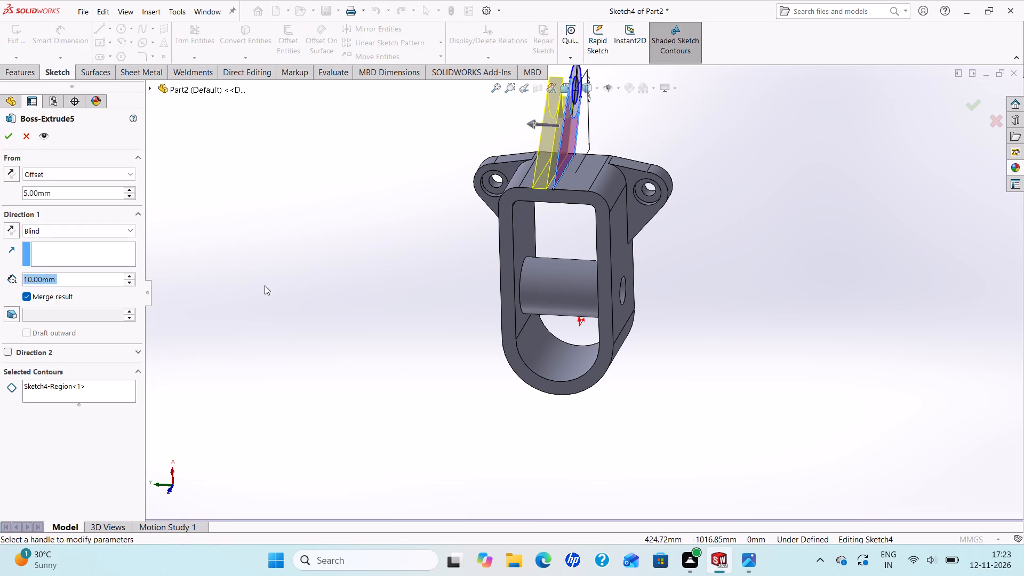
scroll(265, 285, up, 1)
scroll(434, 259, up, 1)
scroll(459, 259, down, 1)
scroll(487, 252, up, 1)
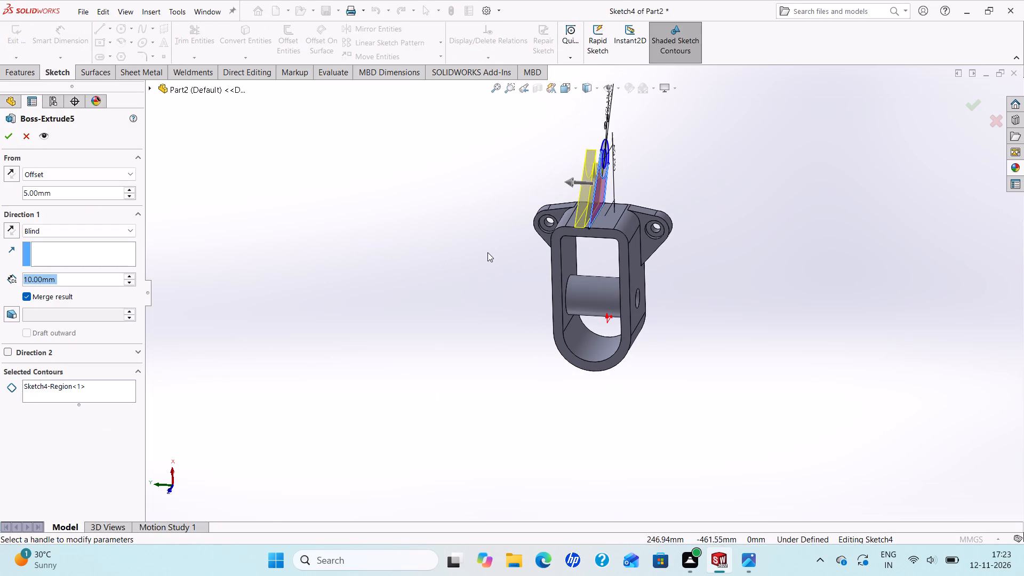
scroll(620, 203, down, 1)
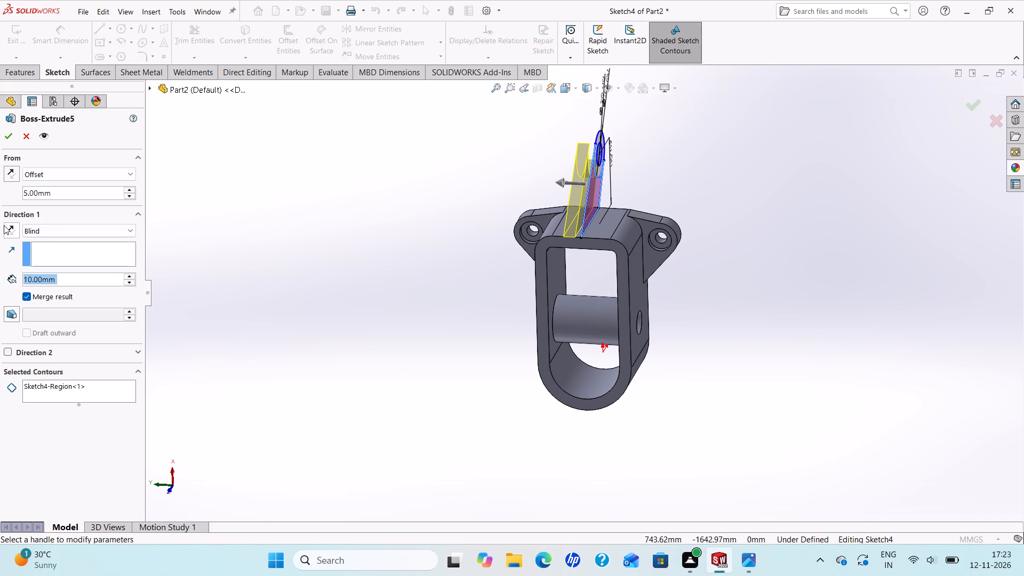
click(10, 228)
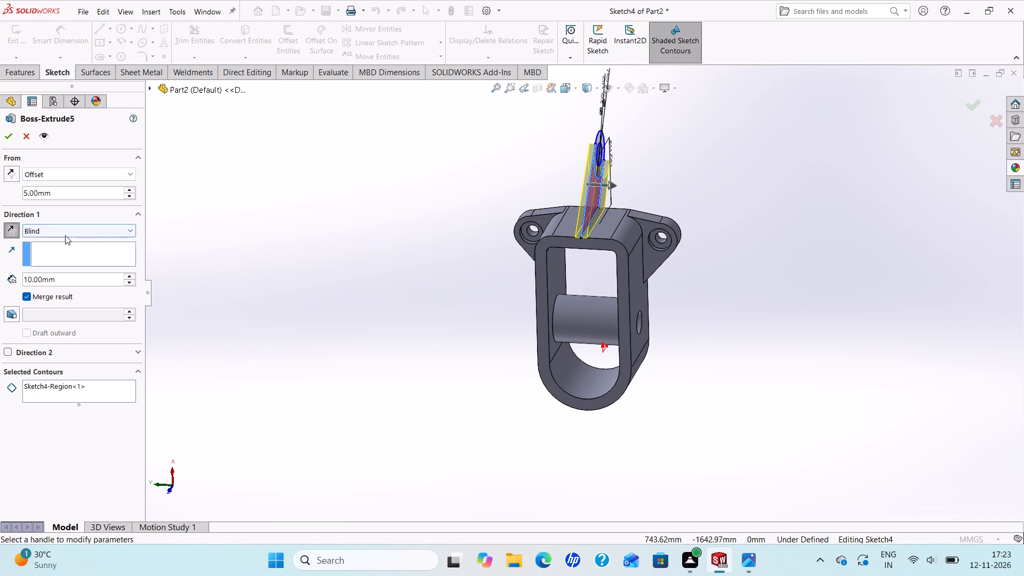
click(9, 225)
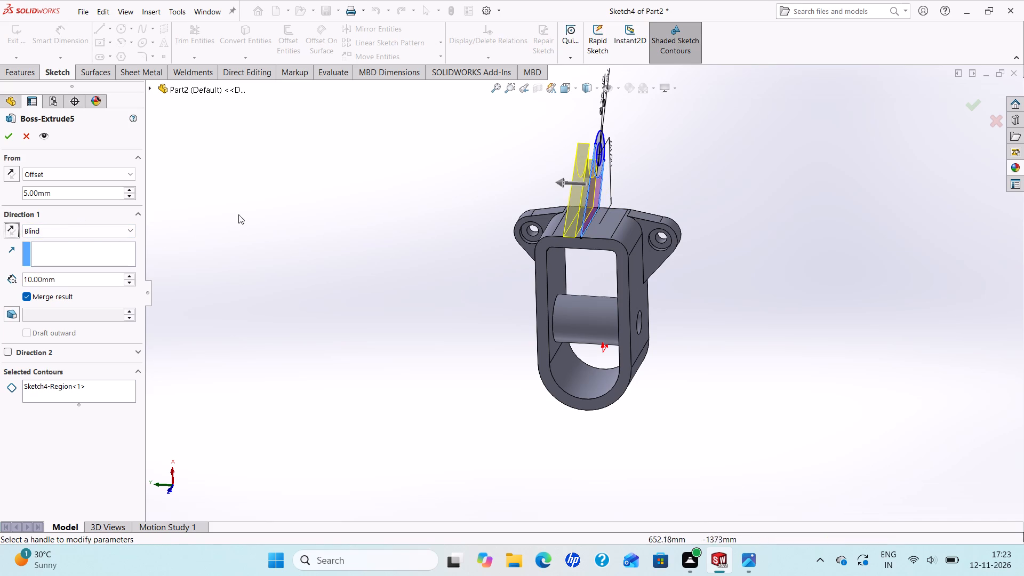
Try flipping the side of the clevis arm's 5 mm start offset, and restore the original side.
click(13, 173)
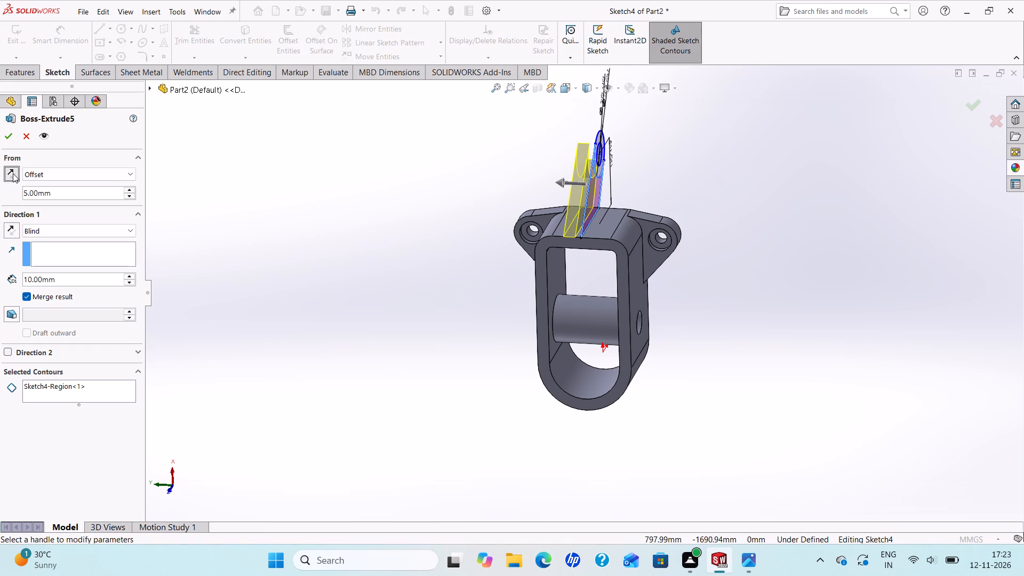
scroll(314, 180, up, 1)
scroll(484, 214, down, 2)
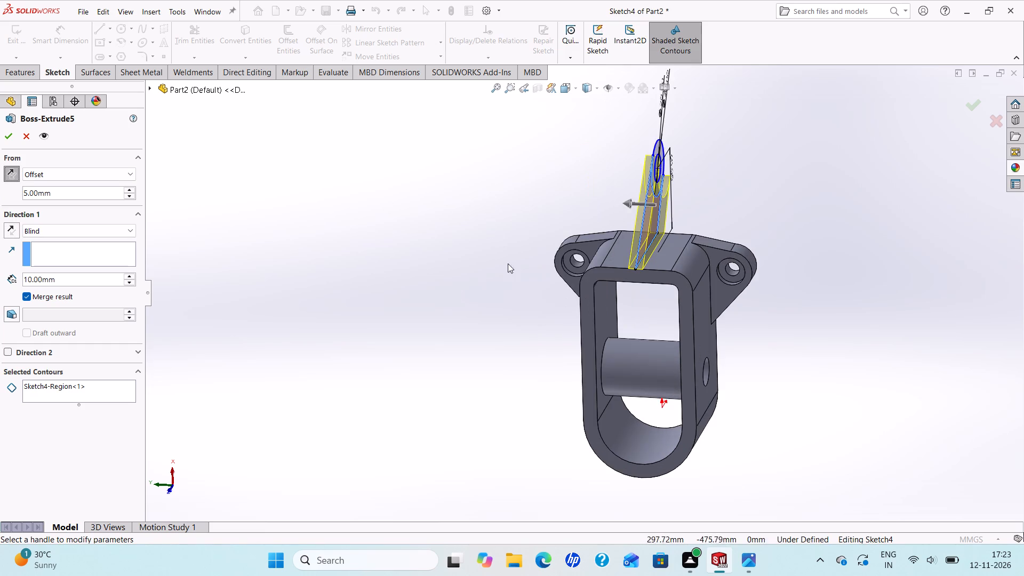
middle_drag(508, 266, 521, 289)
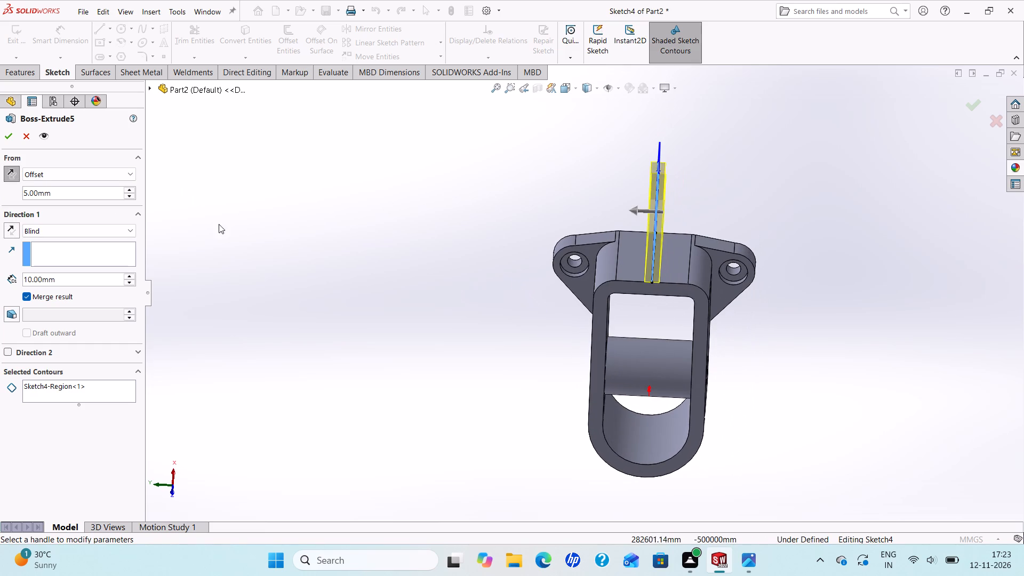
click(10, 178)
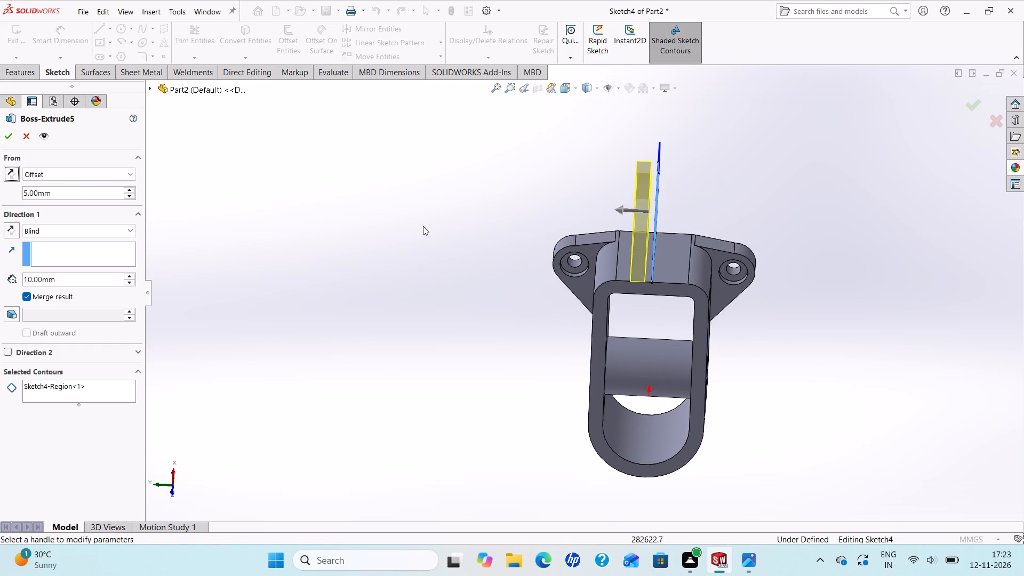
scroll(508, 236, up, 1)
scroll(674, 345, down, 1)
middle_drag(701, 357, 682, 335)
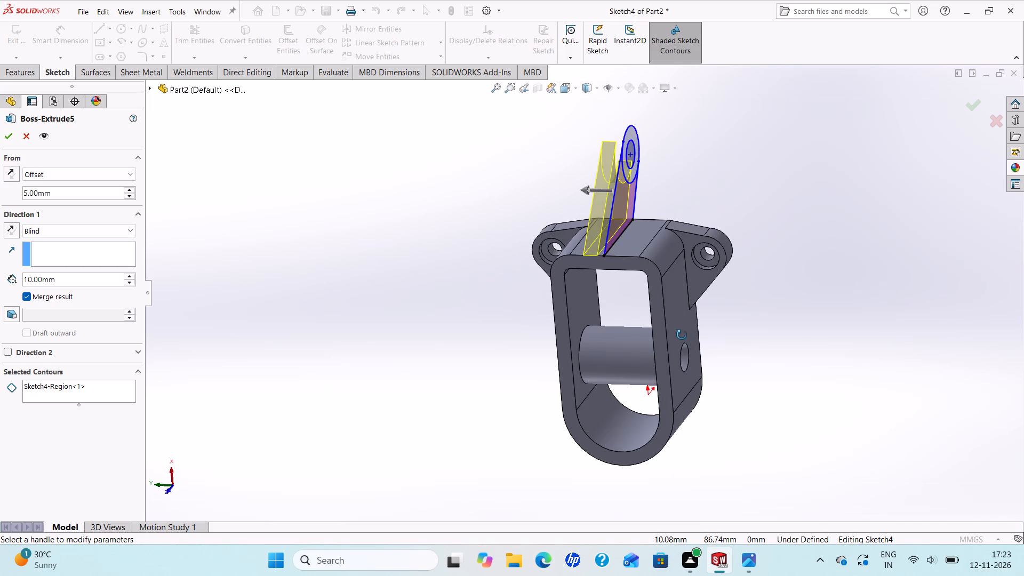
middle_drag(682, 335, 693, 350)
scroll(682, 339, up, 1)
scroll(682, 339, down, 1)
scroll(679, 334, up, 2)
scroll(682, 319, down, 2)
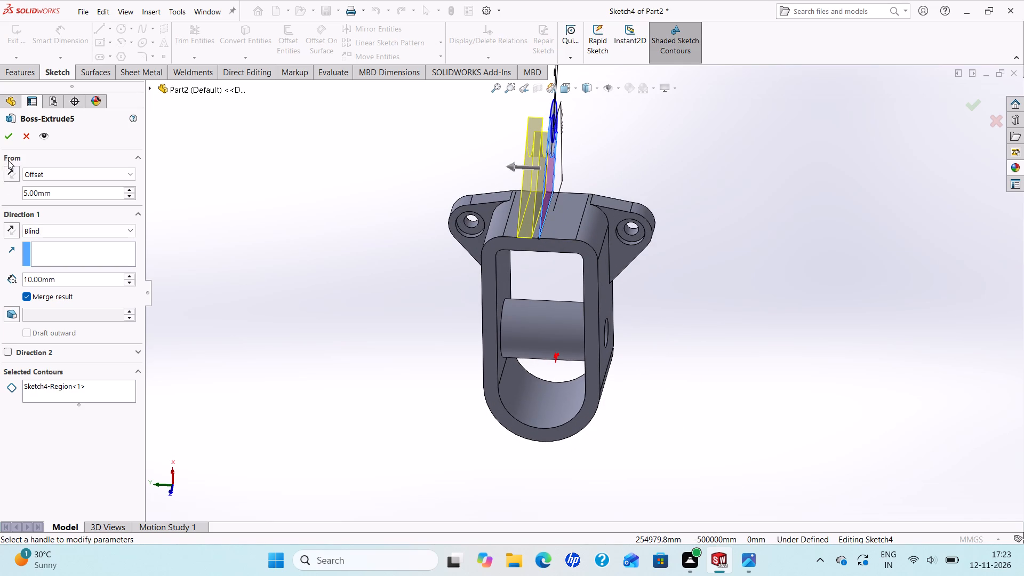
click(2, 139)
Edit the eye ring's extrusion so it starts at a 5 mm offset from the sketch plane.
scroll(309, 224, up, 1)
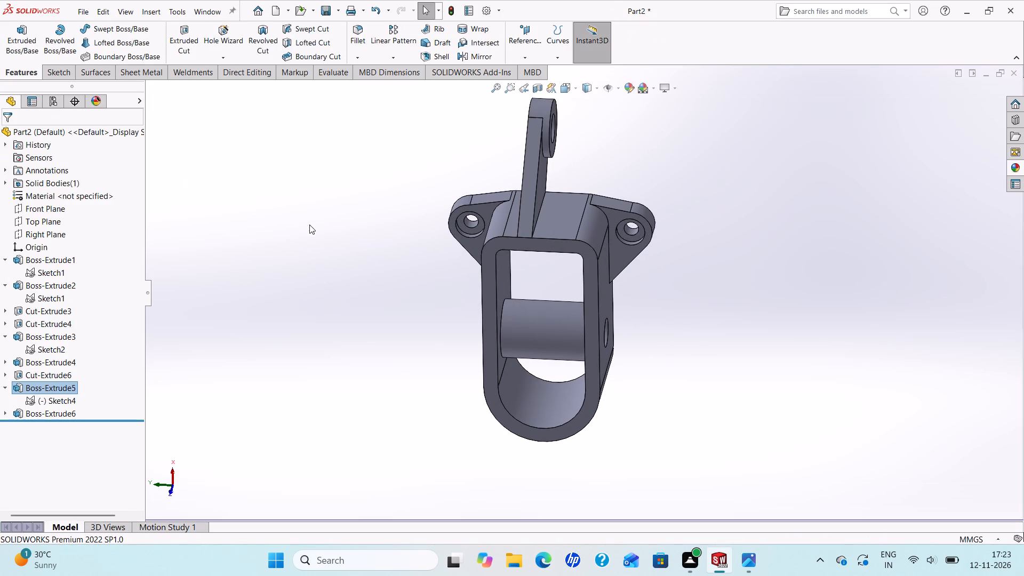
scroll(309, 225, up, 1)
scroll(616, 257, down, 2)
scroll(615, 254, up, 2)
scroll(583, 222, down, 2)
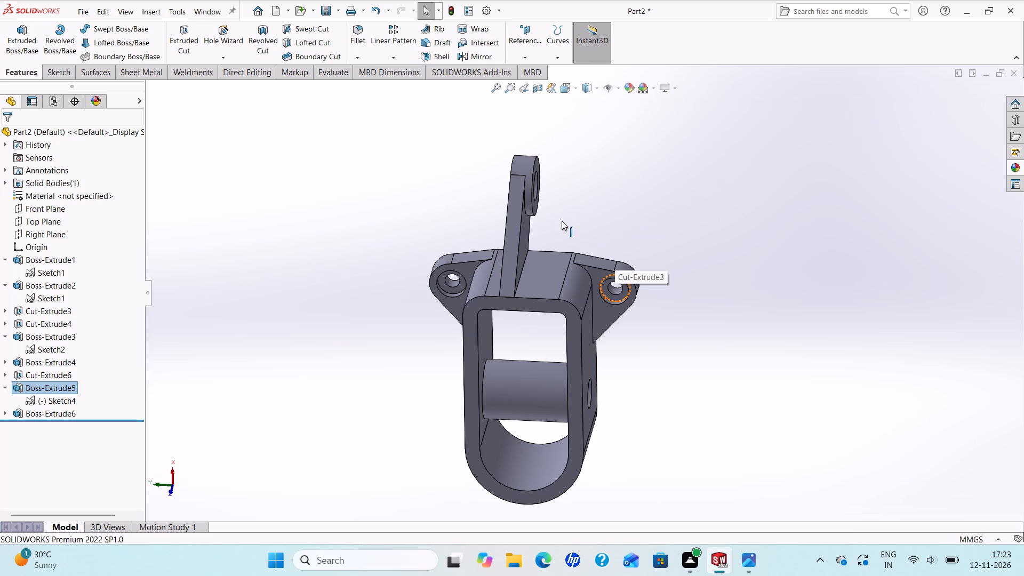
middle_drag(562, 221, 557, 228)
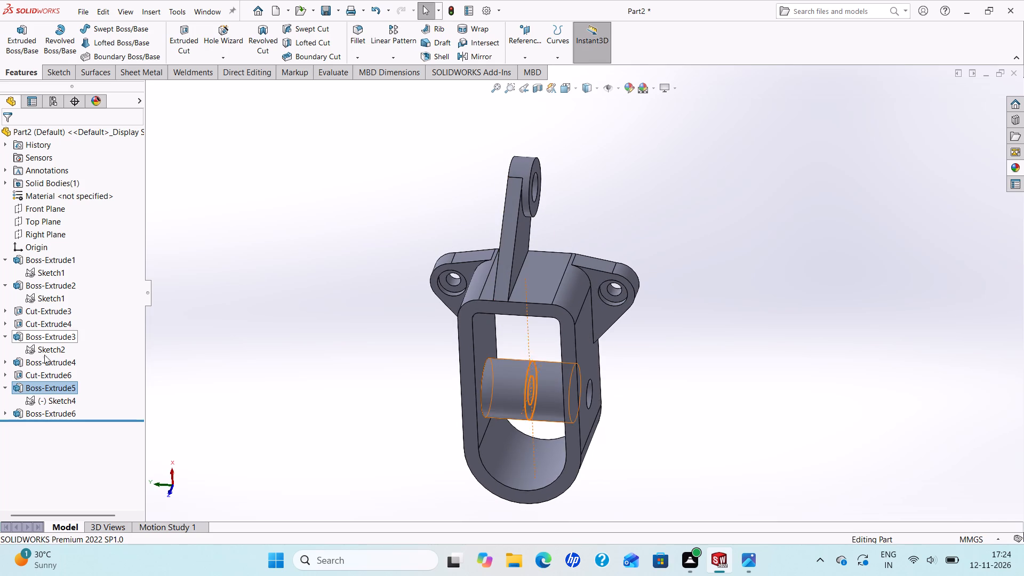
right_click(39, 415)
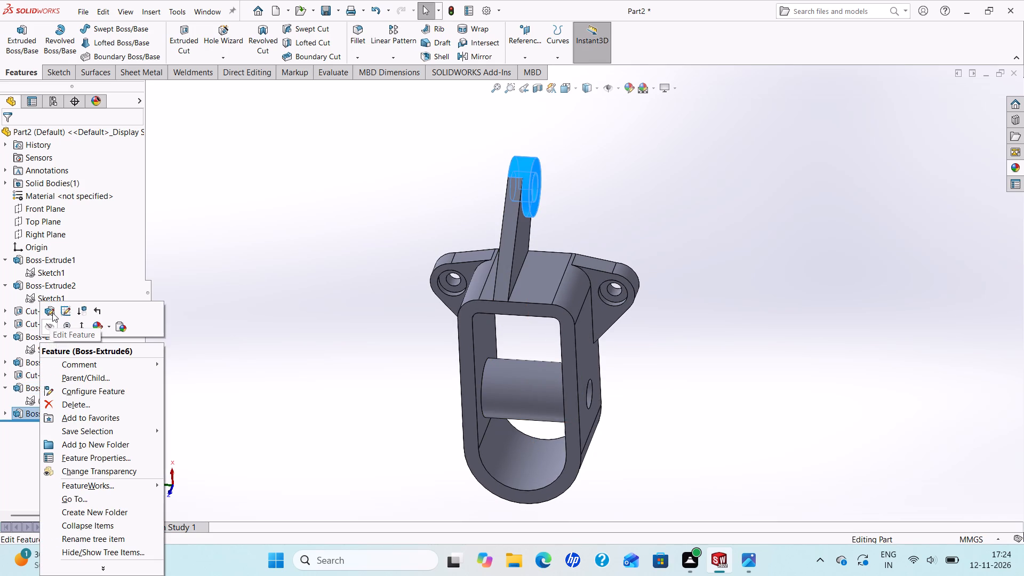
click(52, 308)
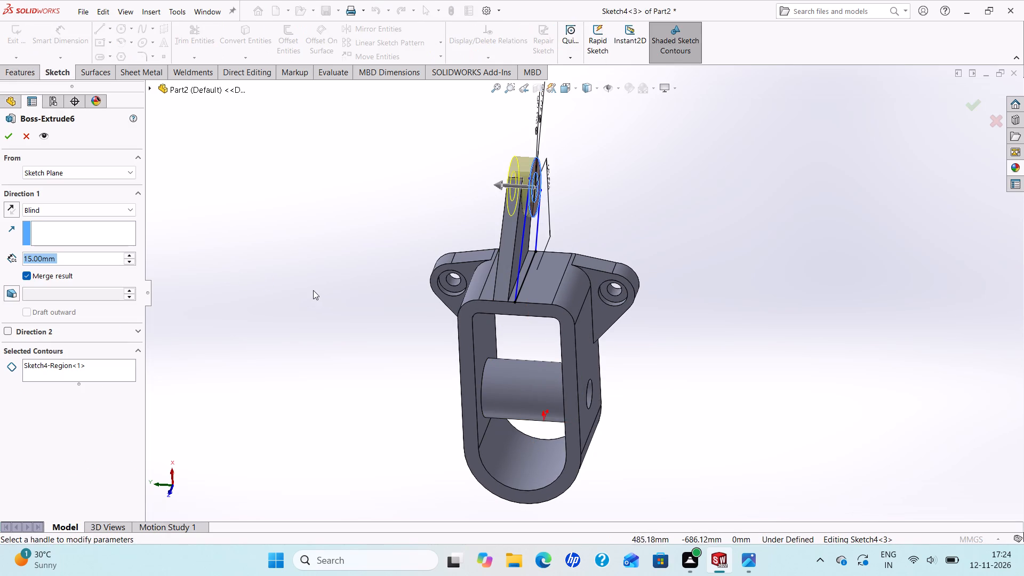
click(132, 169)
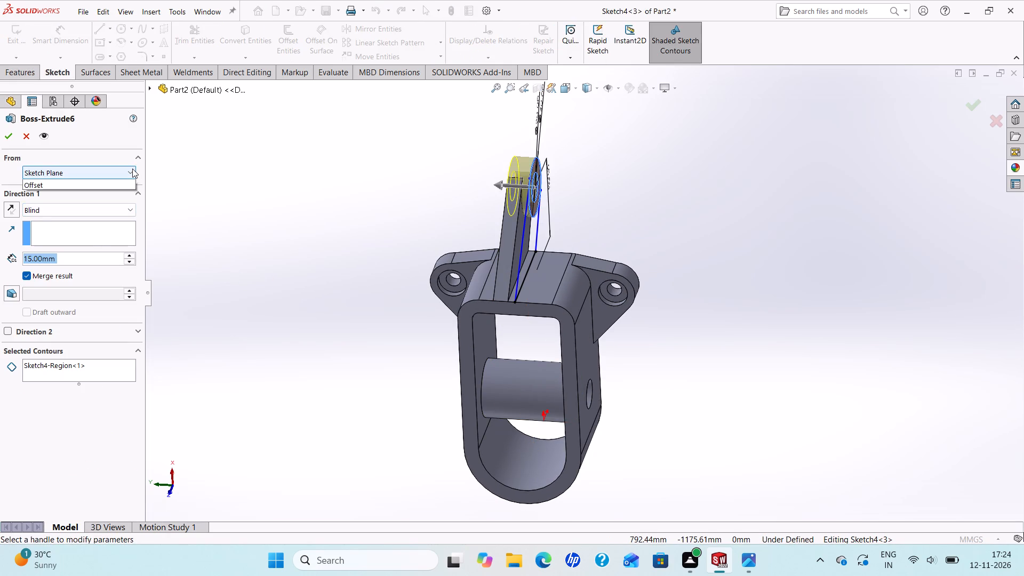
click(31, 209)
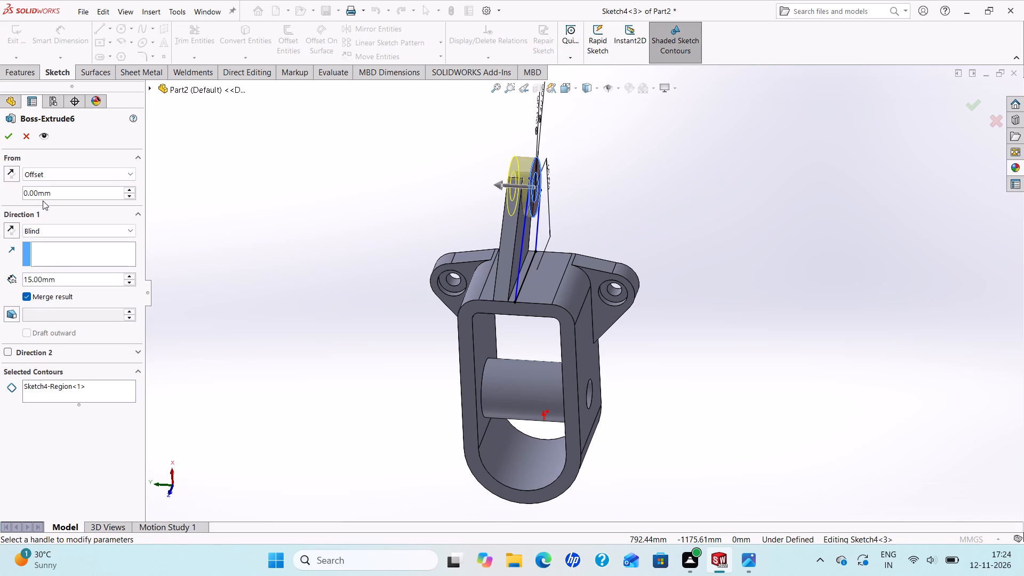
drag(56, 194, 0, 197)
key(5)
key(Return)
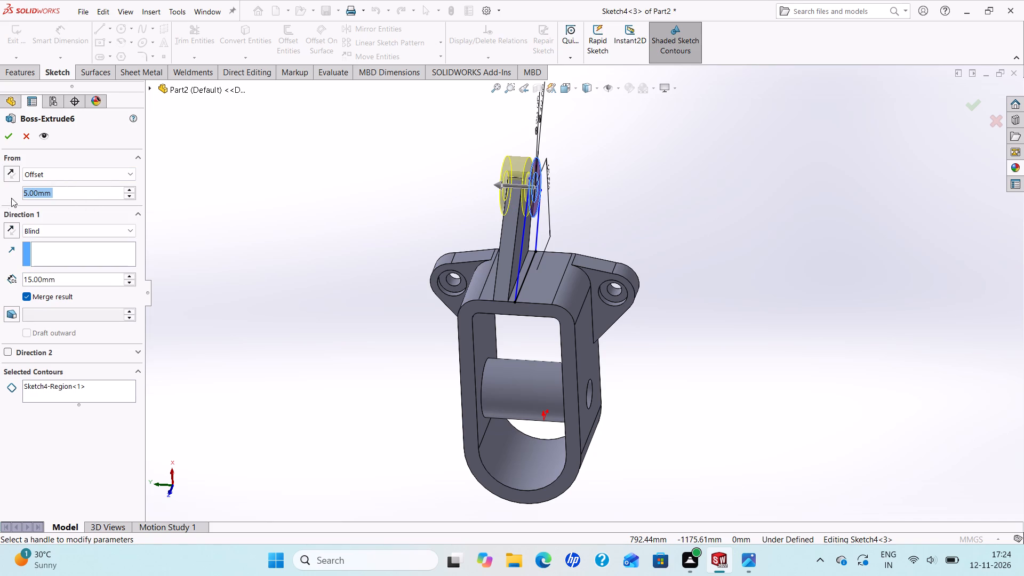
click(7, 137)
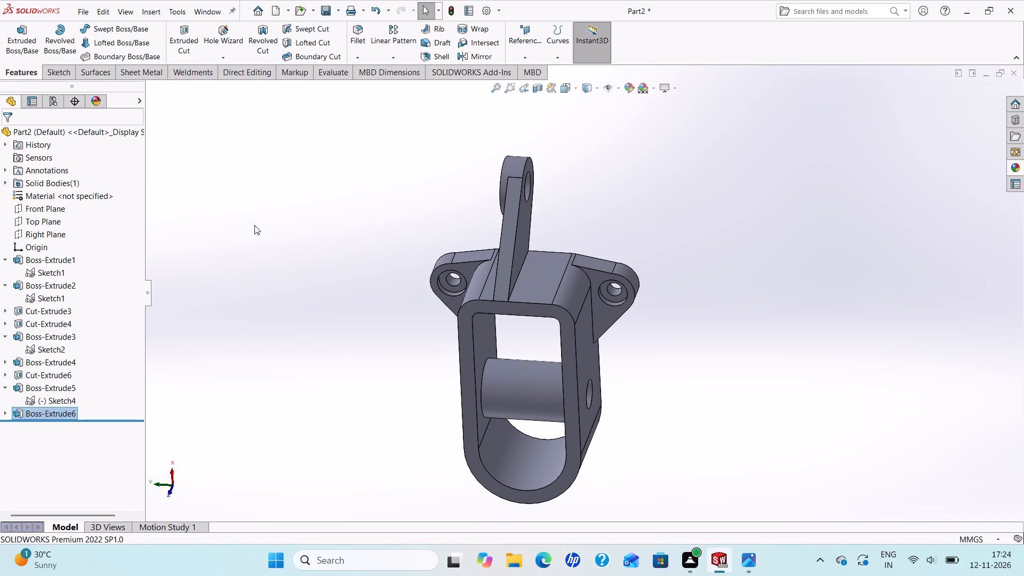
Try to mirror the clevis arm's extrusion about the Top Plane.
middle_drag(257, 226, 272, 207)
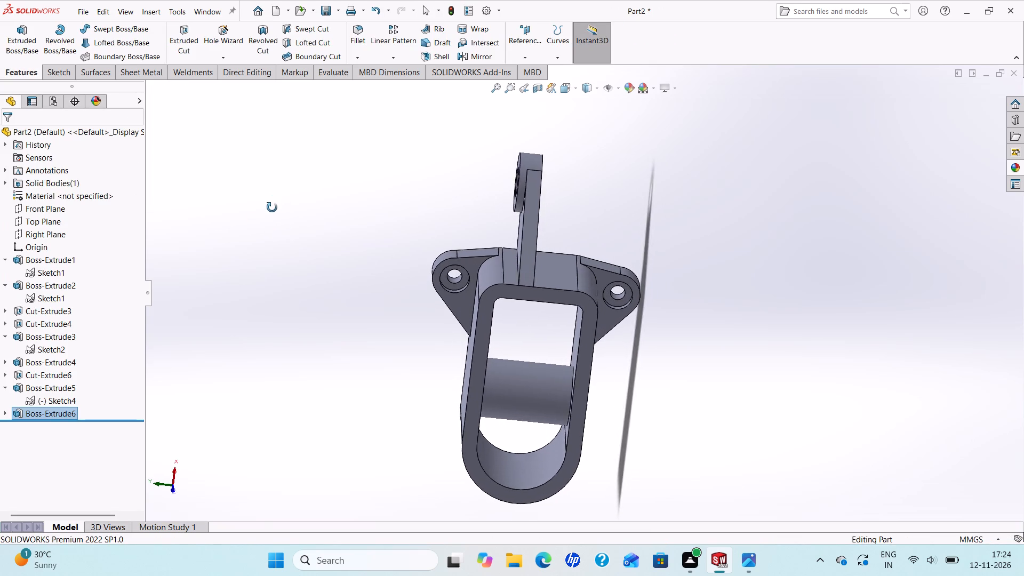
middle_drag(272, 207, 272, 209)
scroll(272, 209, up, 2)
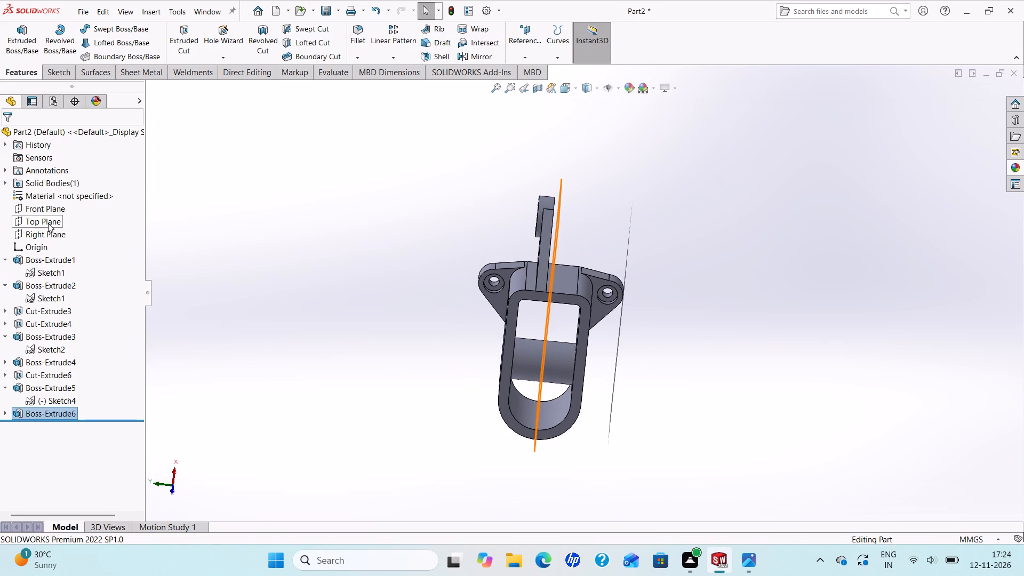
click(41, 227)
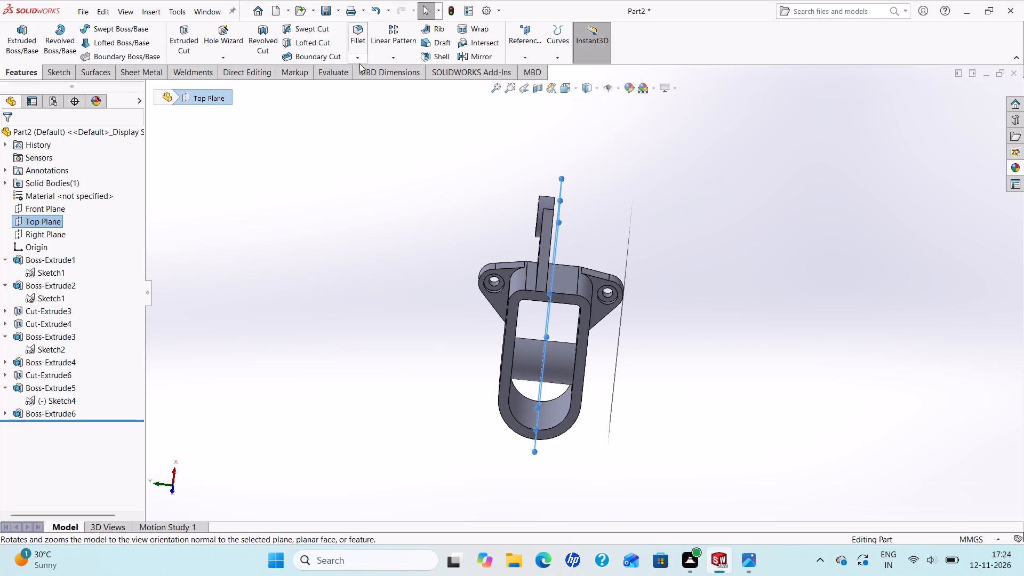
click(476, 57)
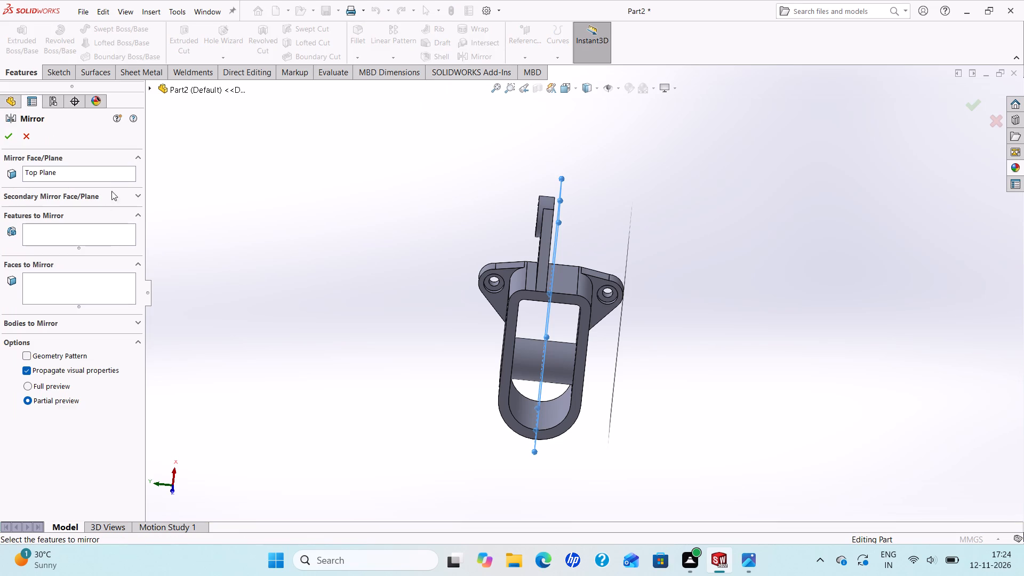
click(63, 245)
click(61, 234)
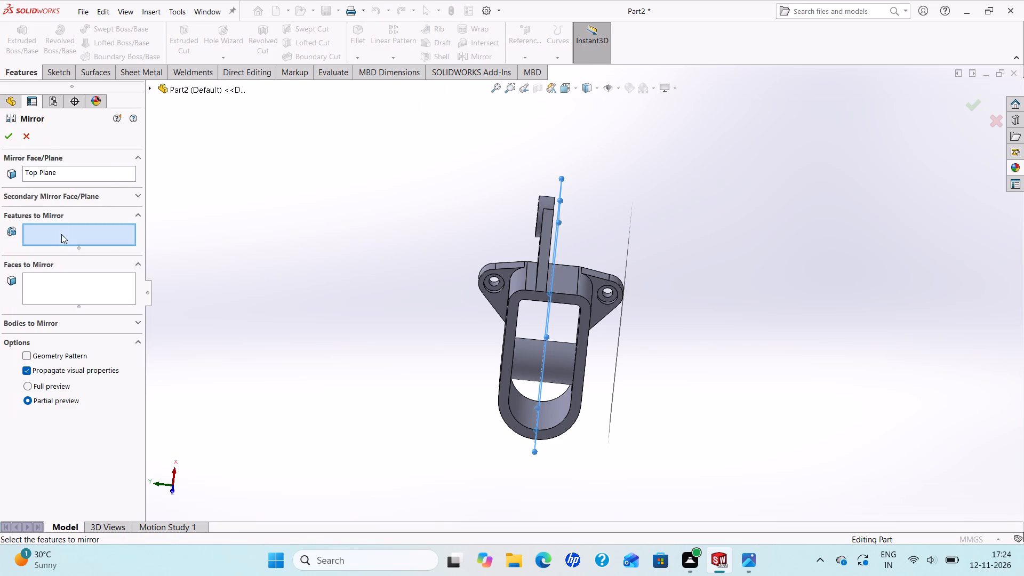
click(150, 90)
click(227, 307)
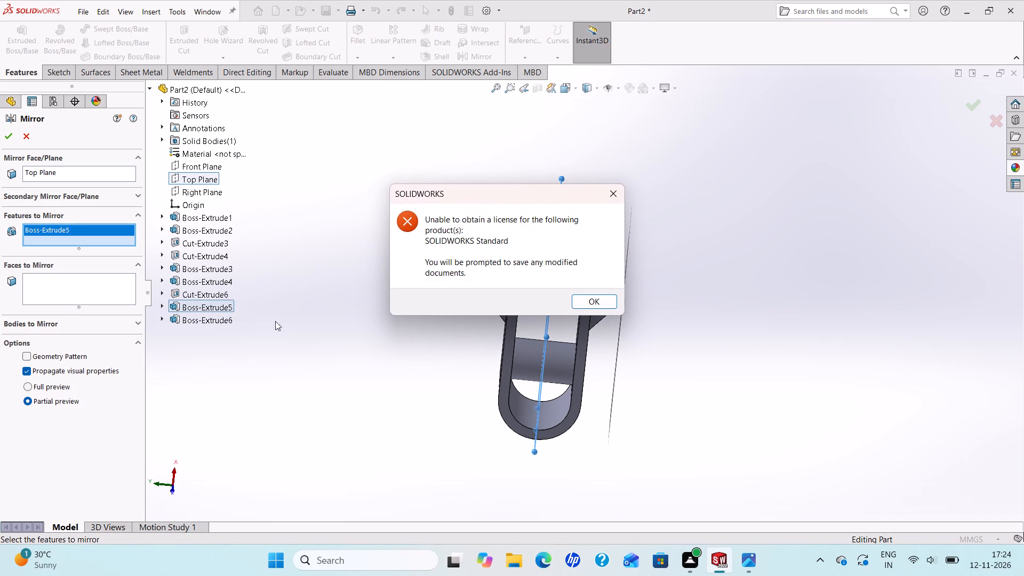
Save the modified part as pt2 in the wheel support folder.
click(578, 301)
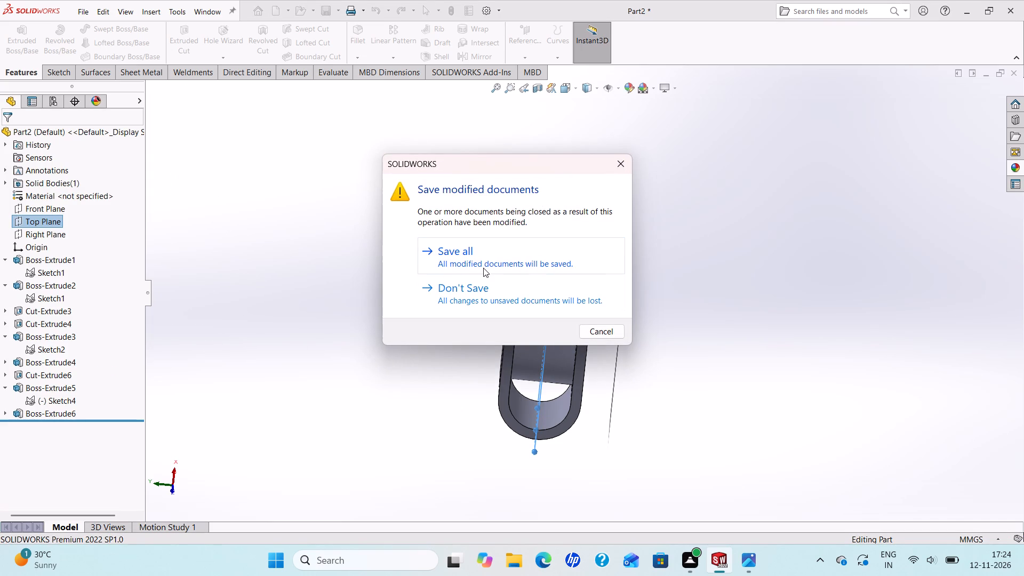
click(474, 255)
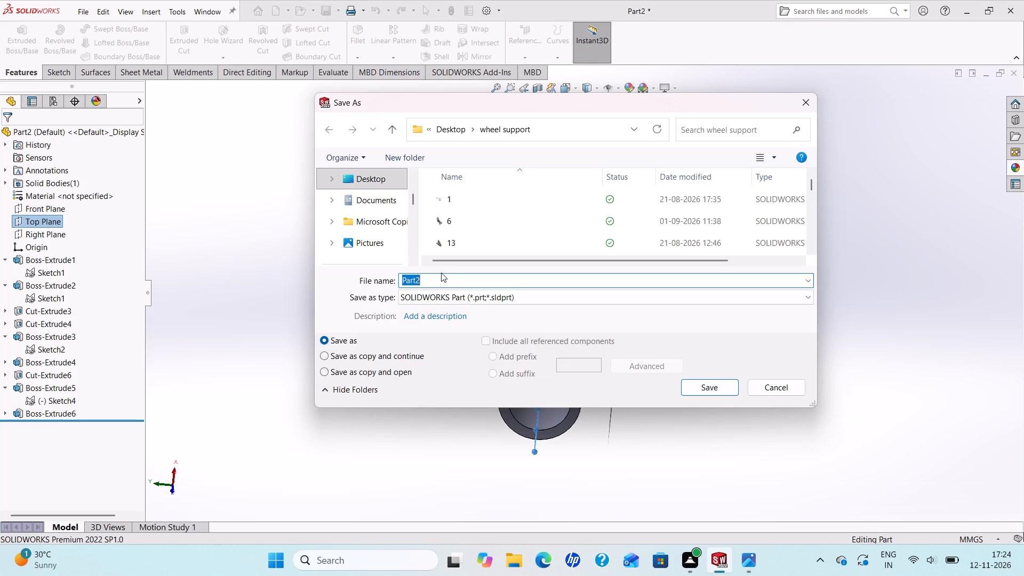
text(pt2)
click(700, 390)
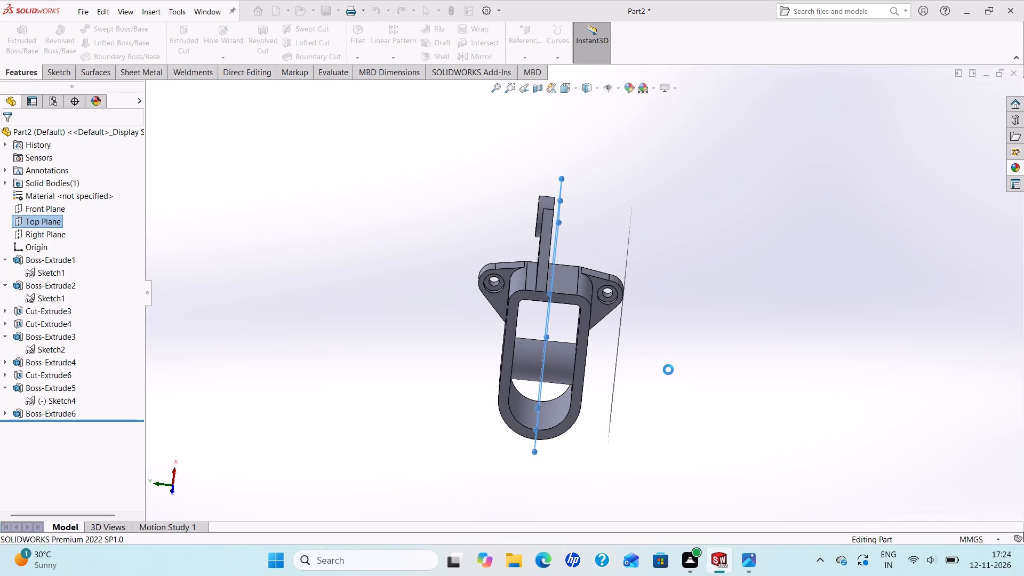
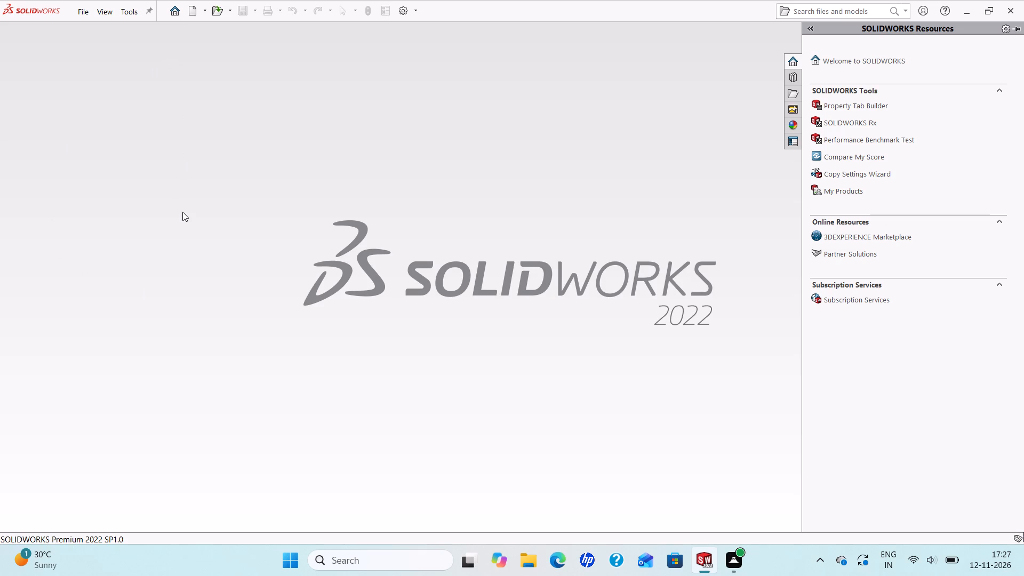
Open the saved part pt2 from the wheel support folder.
key(ctrl+o)
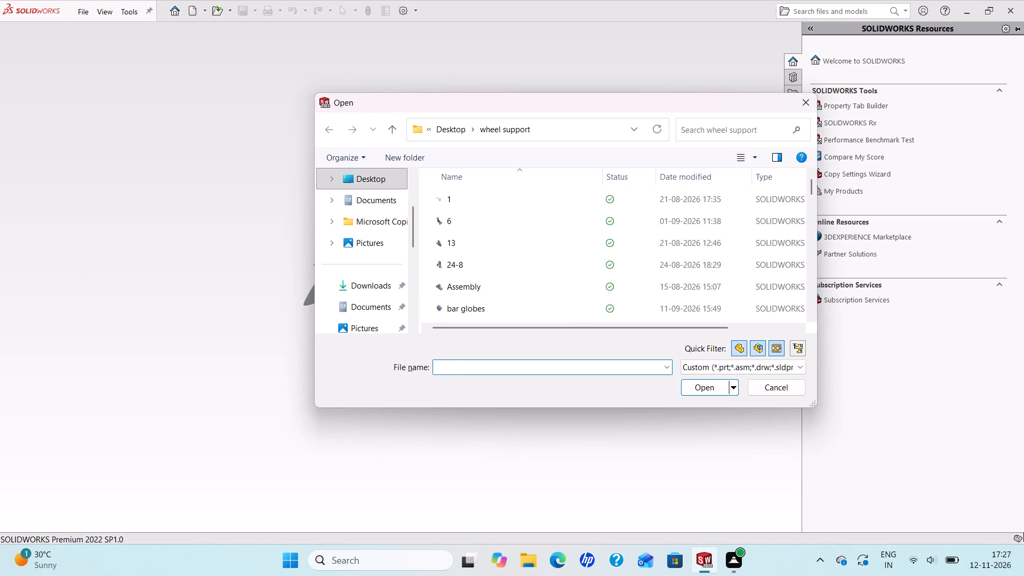
click(439, 370)
key(p)
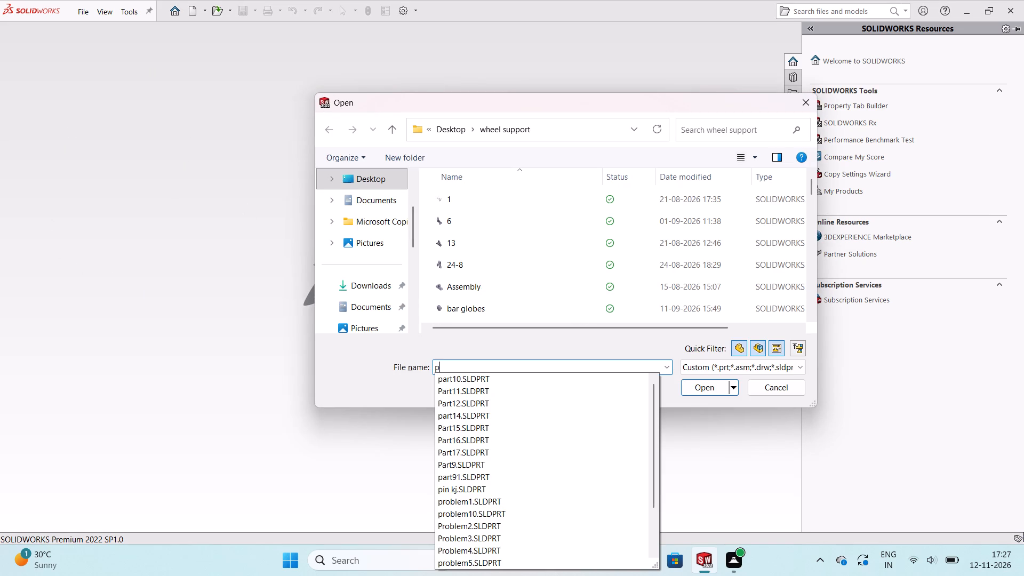
key(t)
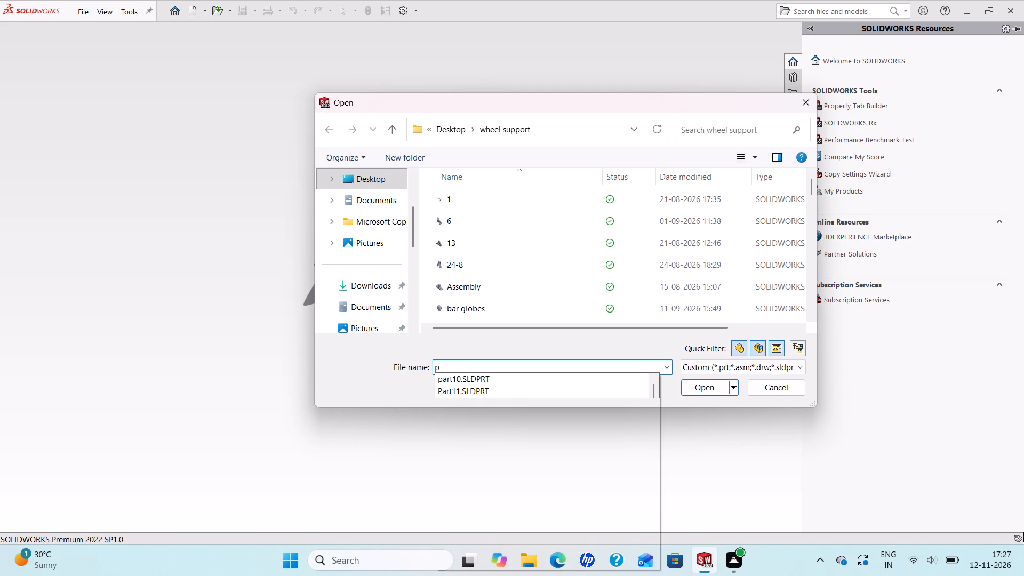
click(446, 383)
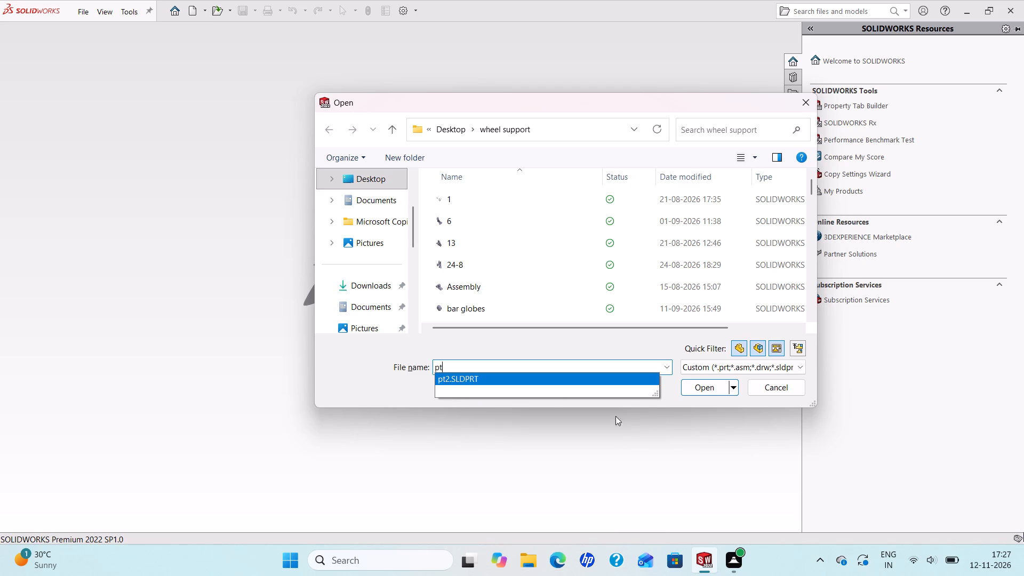
click(693, 388)
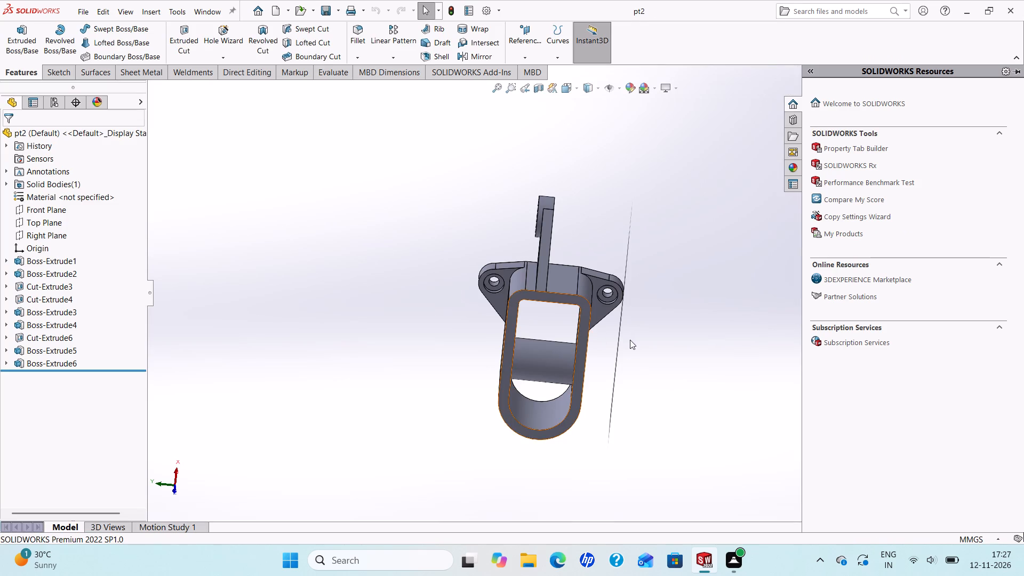
Mirror both the clevis arm and eye ring extrusions about the Top Plane, with Geometry Pattern off.
scroll(618, 358, up, 2)
scroll(617, 359, down, 1)
middle_drag(605, 351, 585, 267)
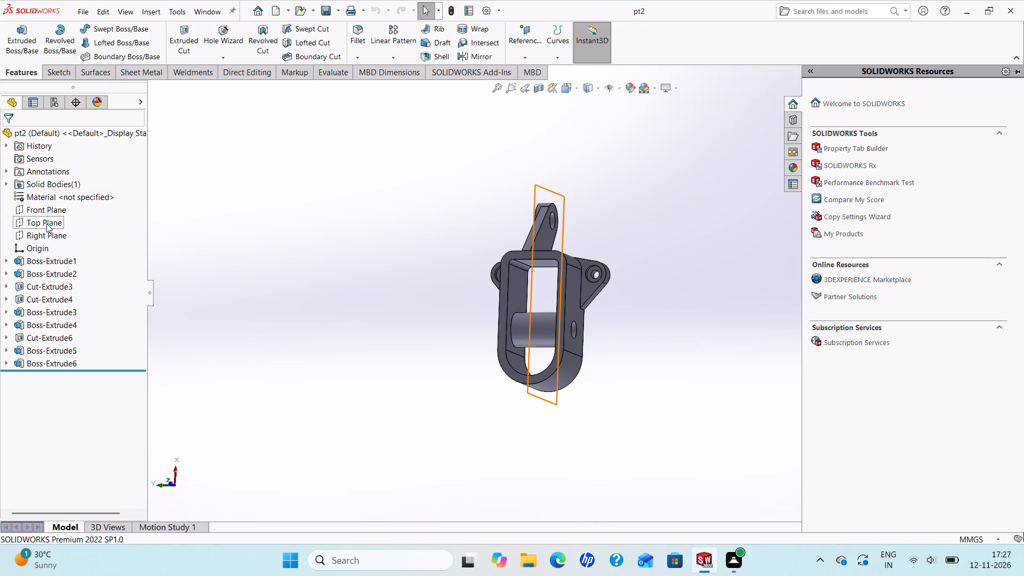
click(46, 223)
middle_drag(416, 285, 436, 353)
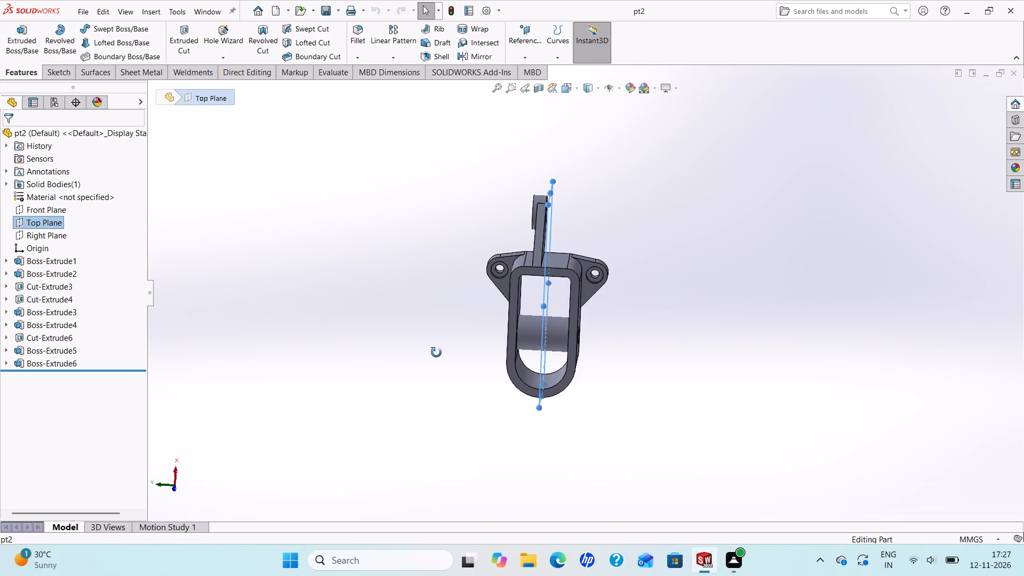
middle_drag(436, 353, 437, 358)
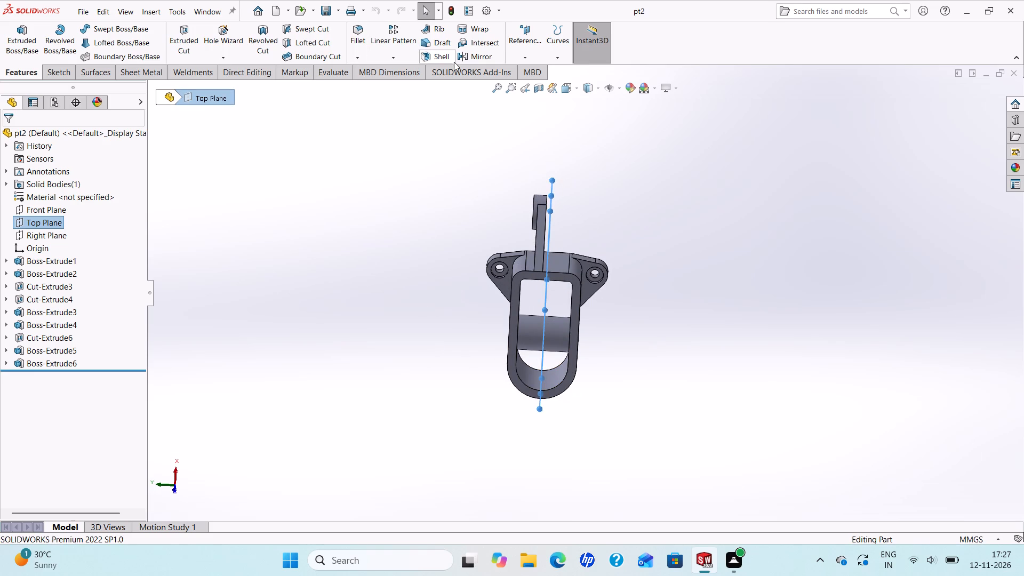
click(469, 57)
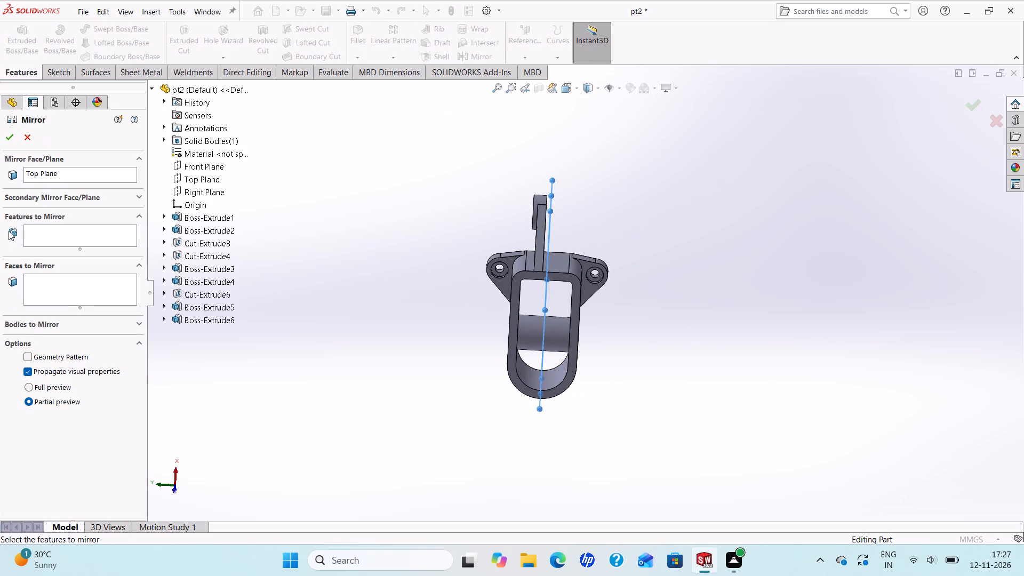
click(204, 311)
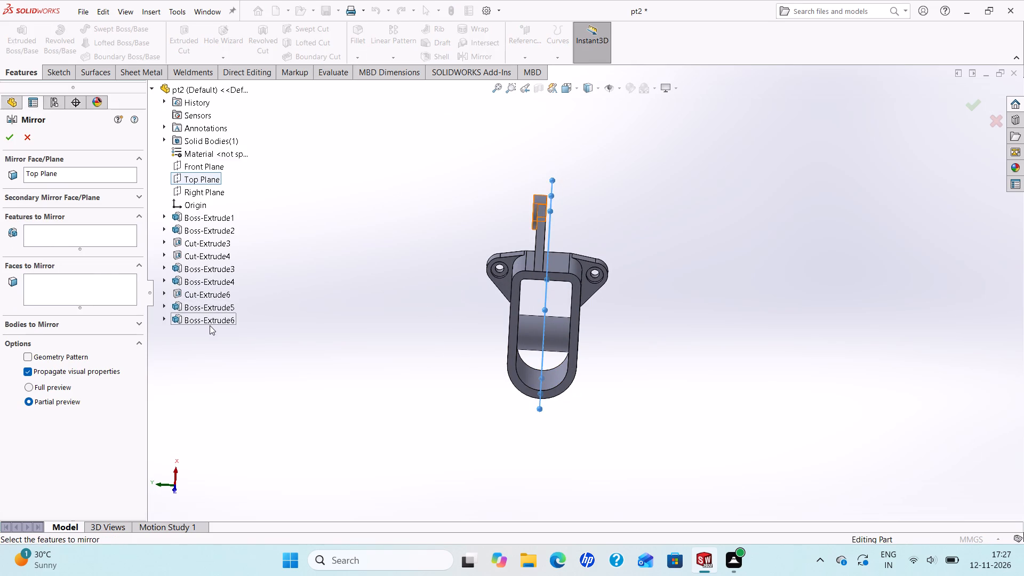
click(78, 236)
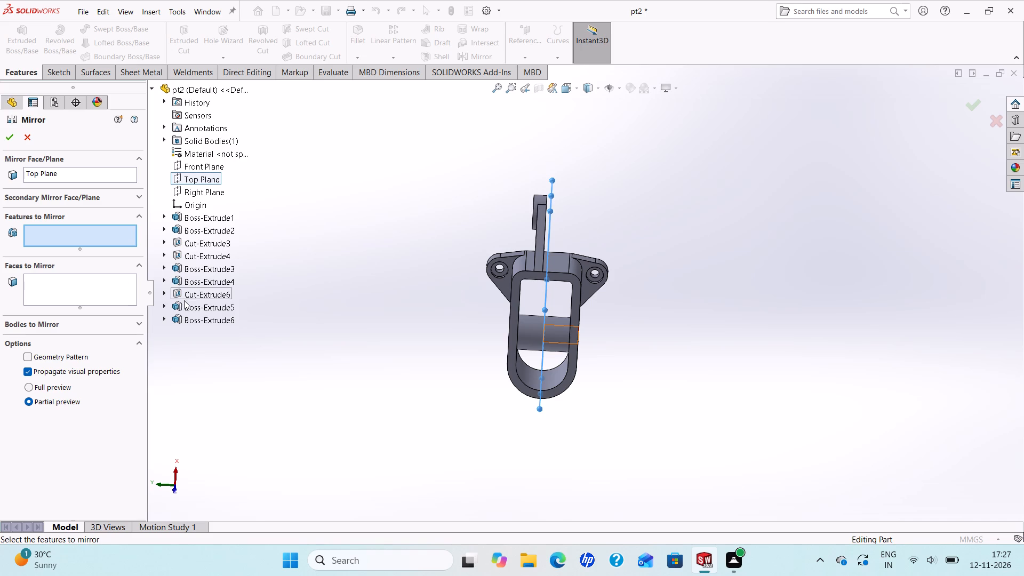
click(196, 307)
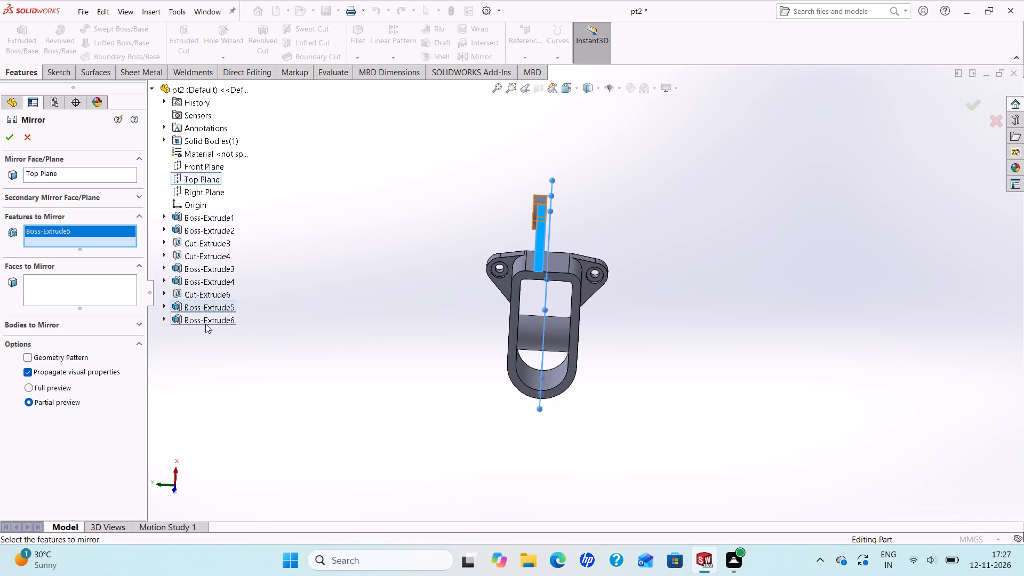
click(205, 324)
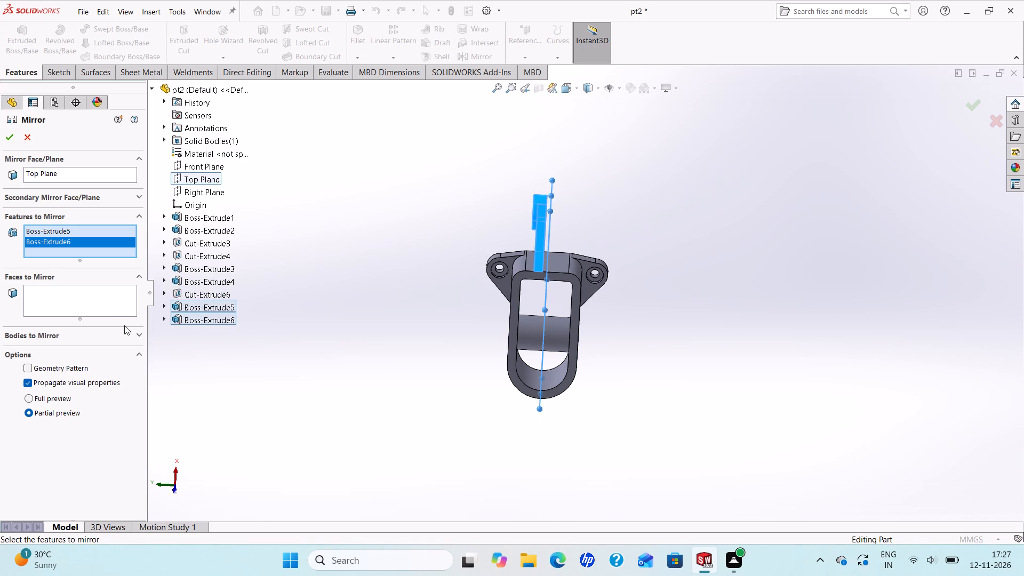
middle_drag(475, 322, 479, 236)
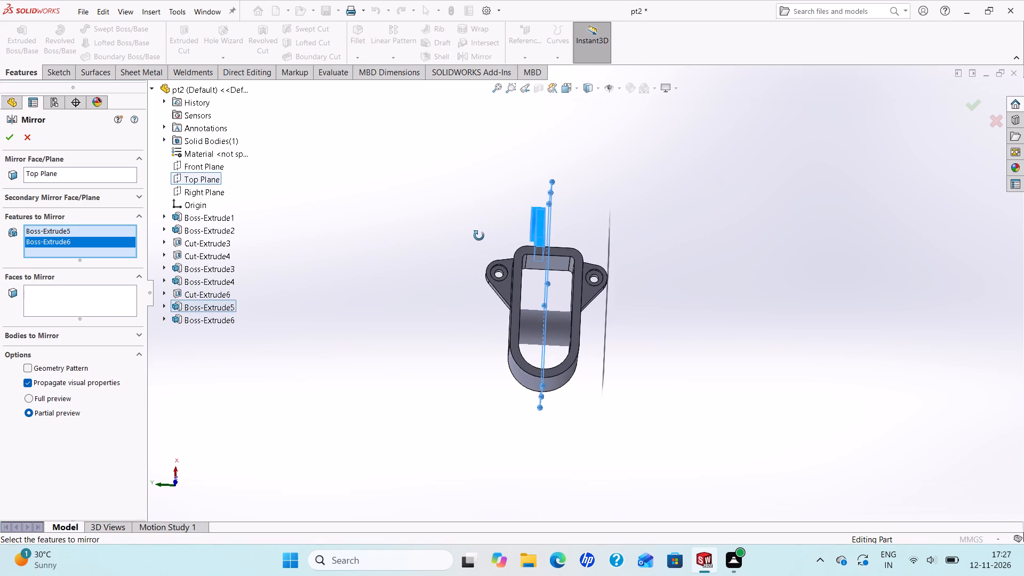
middle_drag(479, 236, 472, 276)
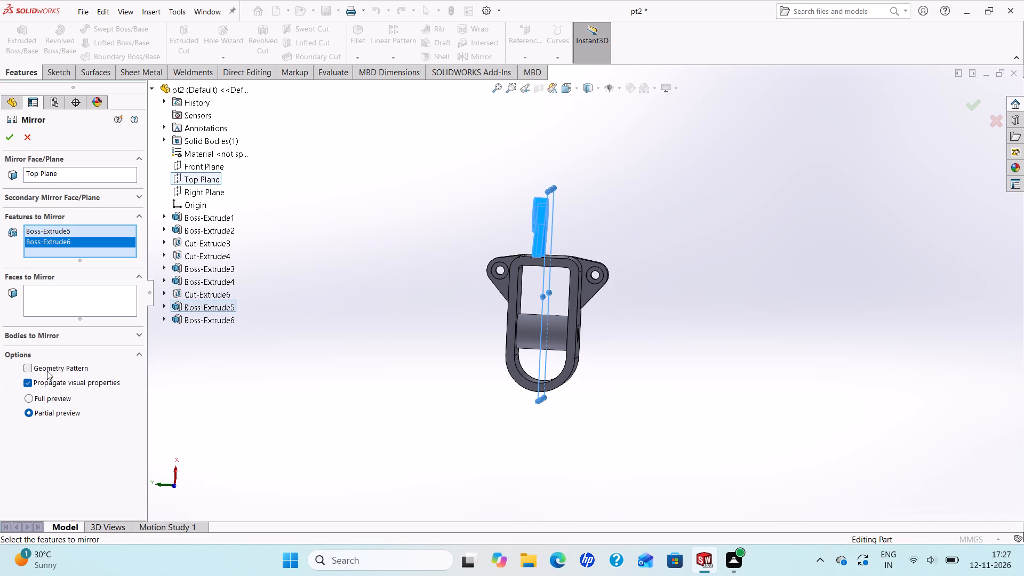
click(28, 364)
click(6, 137)
click(26, 366)
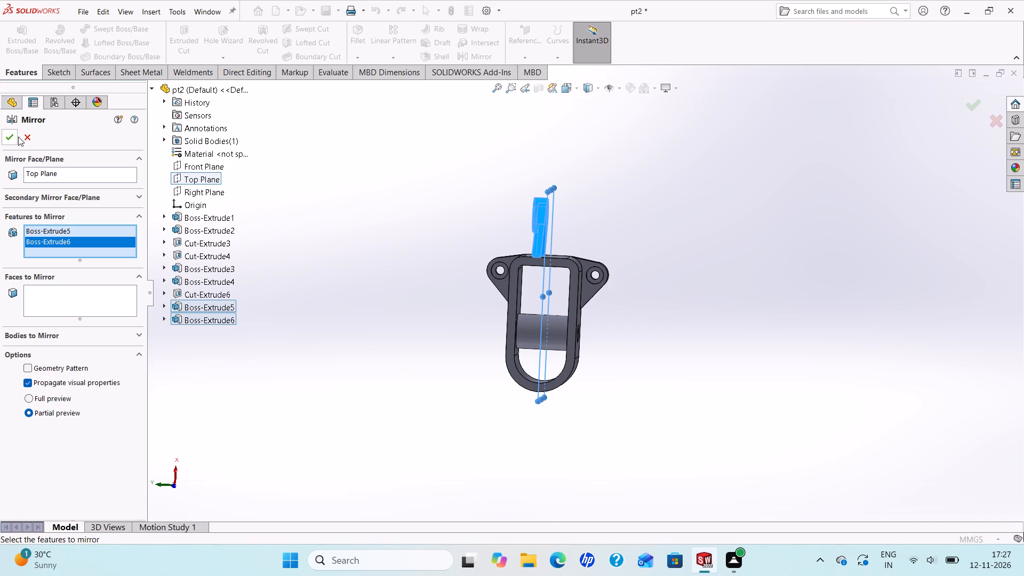
click(7, 140)
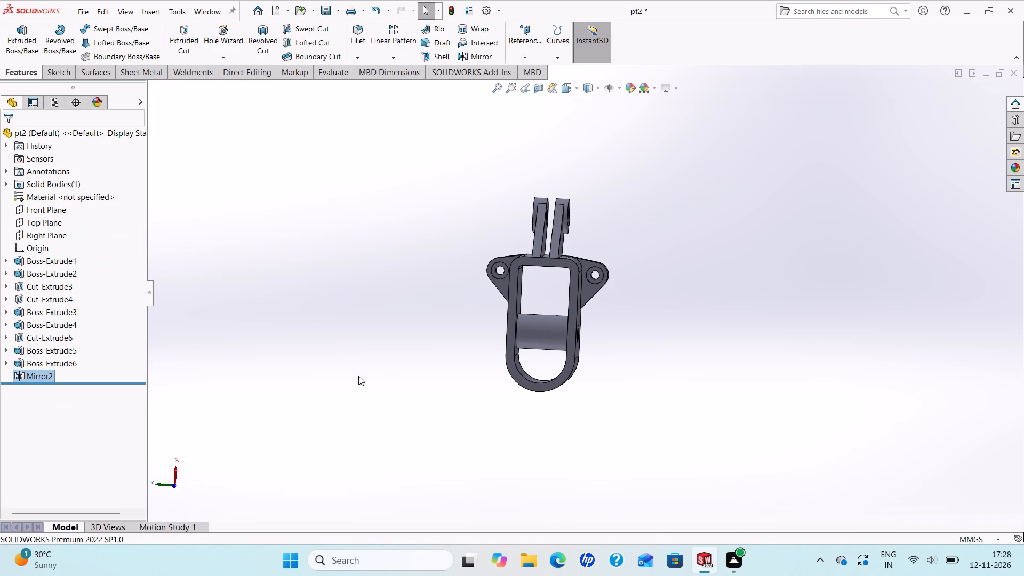
Examine the mirrored twin eye clevis and the housing from several sides.
middle_drag(442, 366, 442, 443)
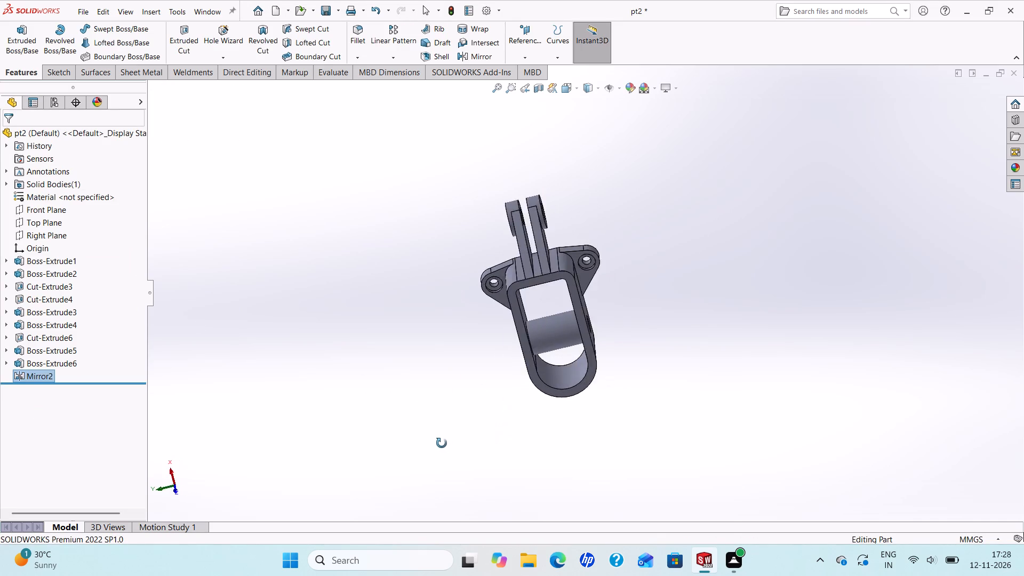
middle_drag(442, 443, 465, 491)
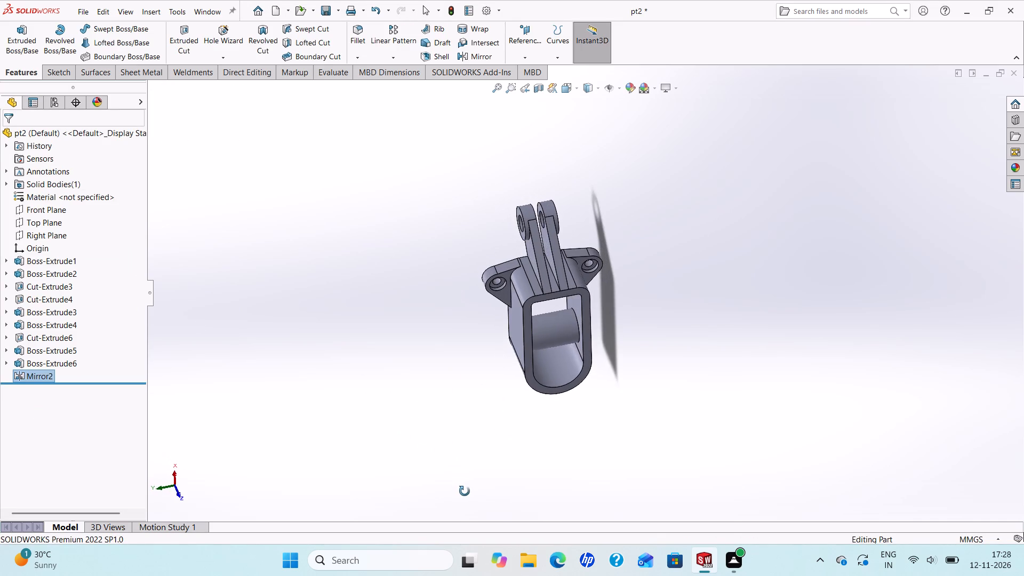
middle_drag(465, 491, 402, 242)
scroll(719, 331, down, 1)
middle_drag(717, 329, 715, 327)
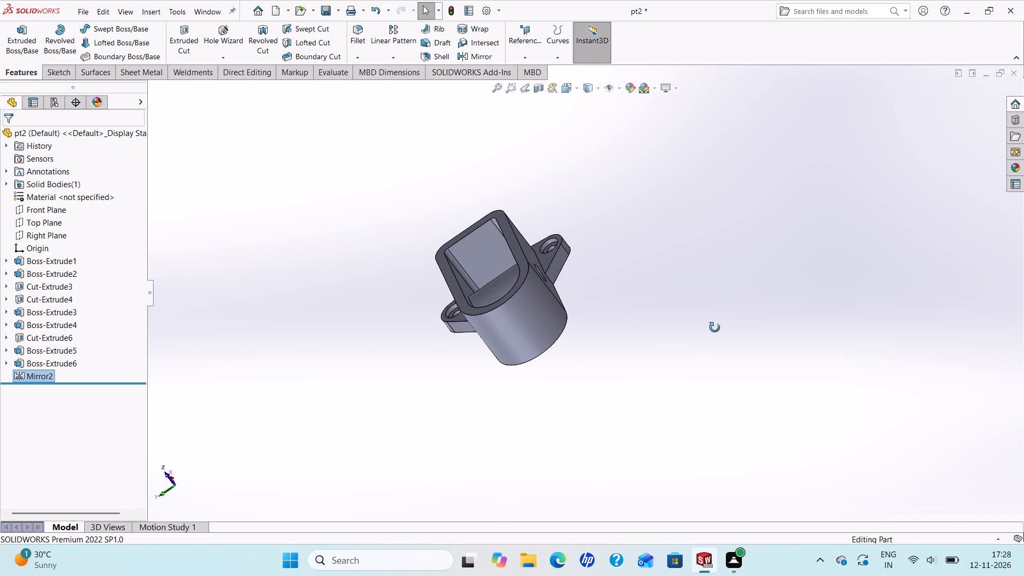
middle_drag(715, 327, 626, 495)
scroll(534, 283, up, 1)
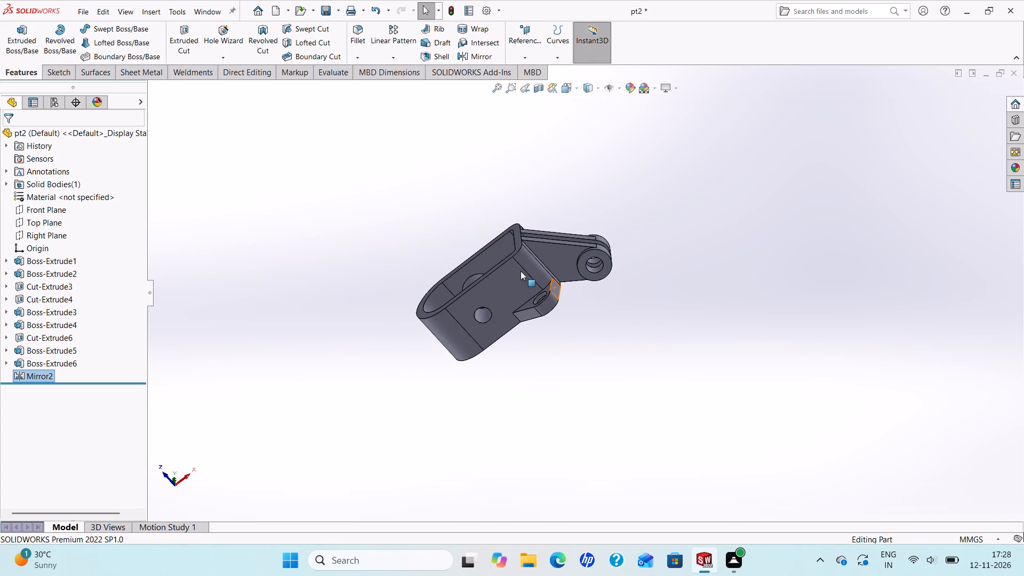
scroll(546, 265, down, 2)
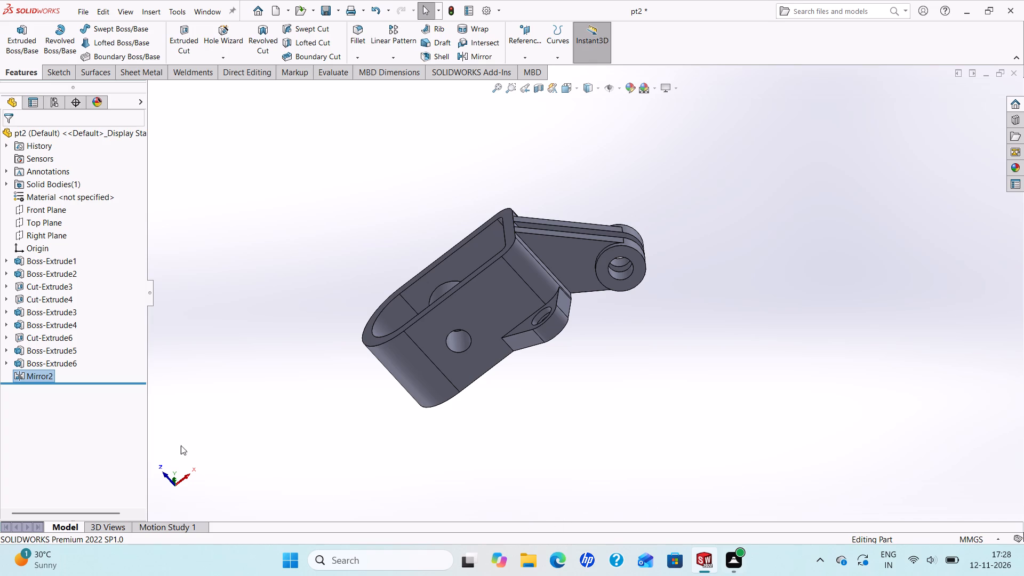
Open the clevis arm's sketch, examine its profile against the housing from several sides, and exit the sketch.
right_click(42, 349)
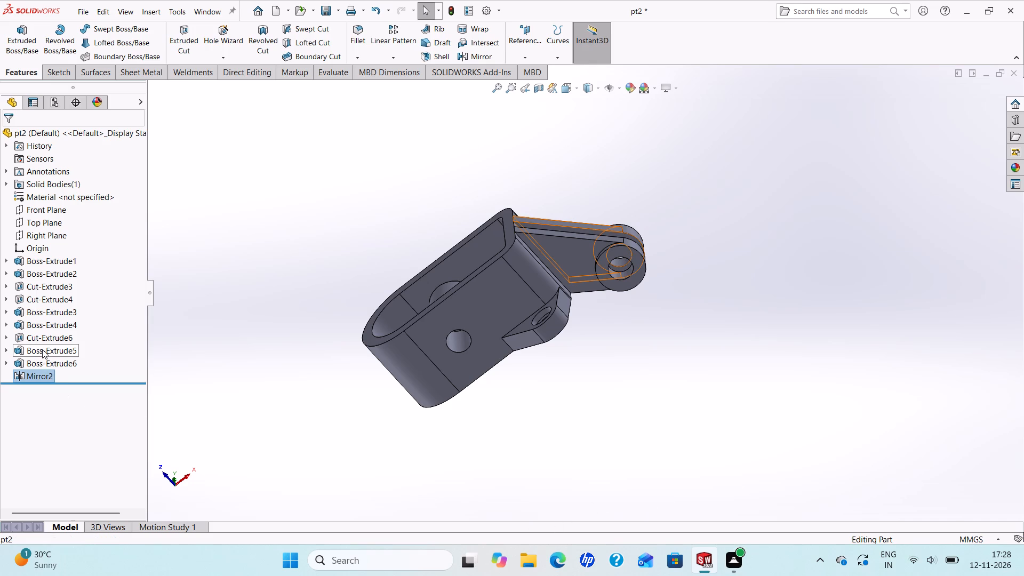
click(66, 310)
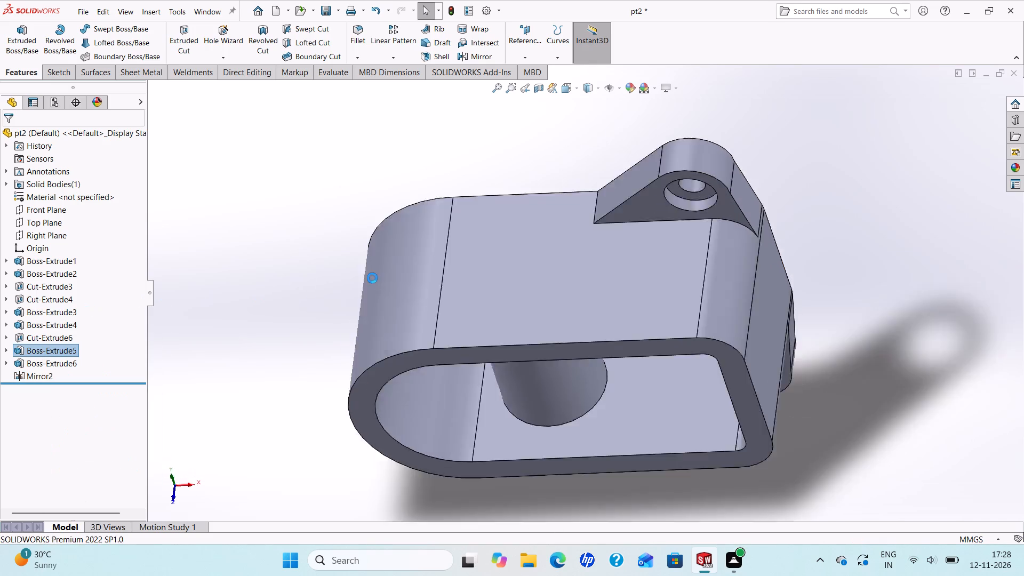
scroll(719, 305, up, 2)
scroll(810, 265, down, 1)
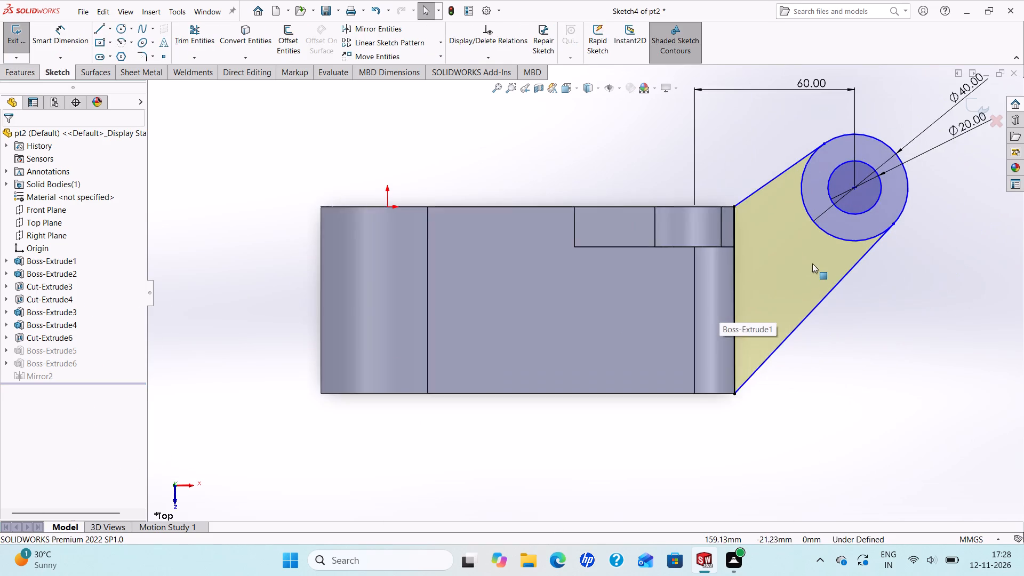
scroll(813, 261, up, 2)
scroll(799, 242, down, 1)
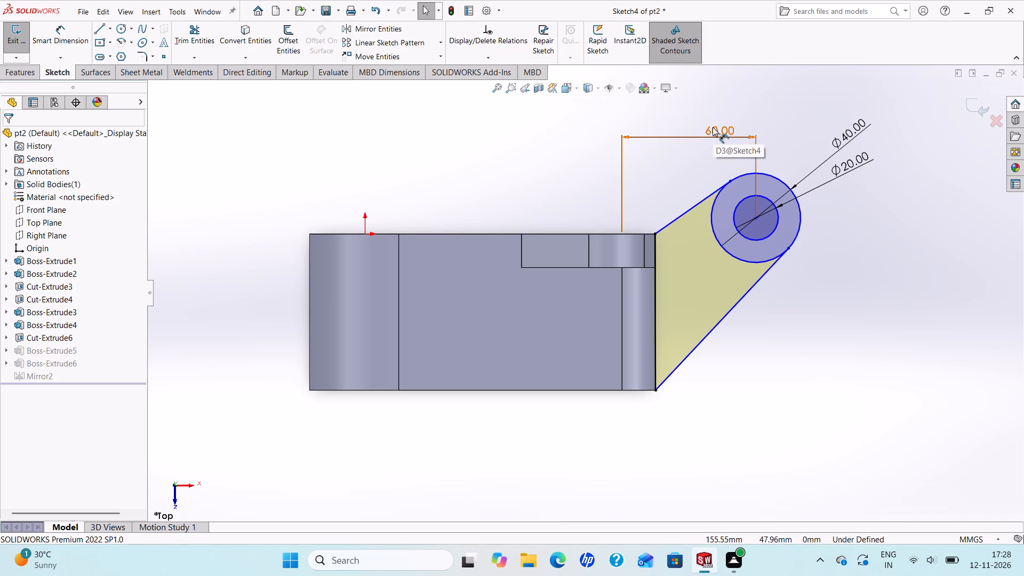
middle_drag(665, 241, 424, 224)
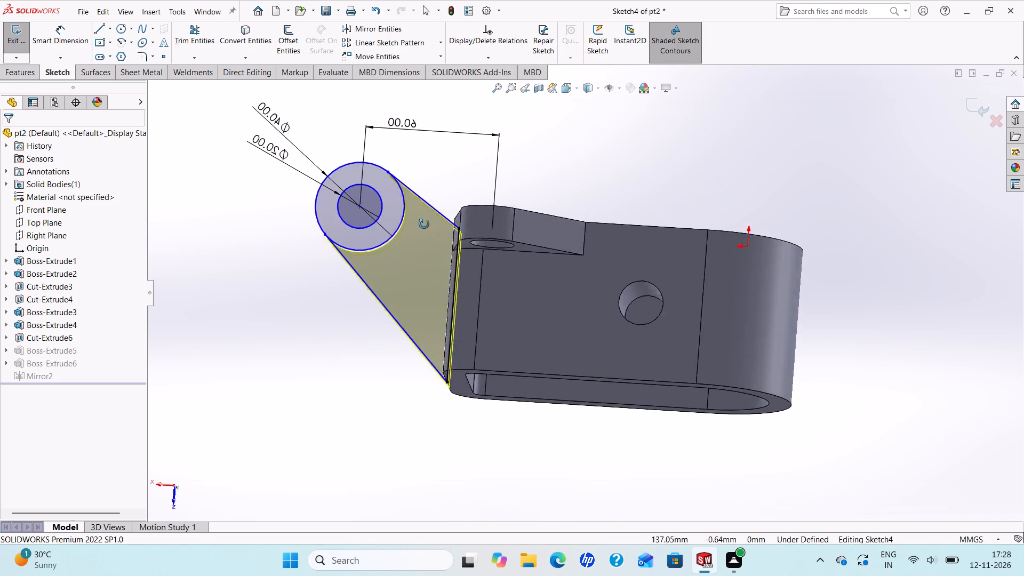
middle_drag(424, 224, 456, 285)
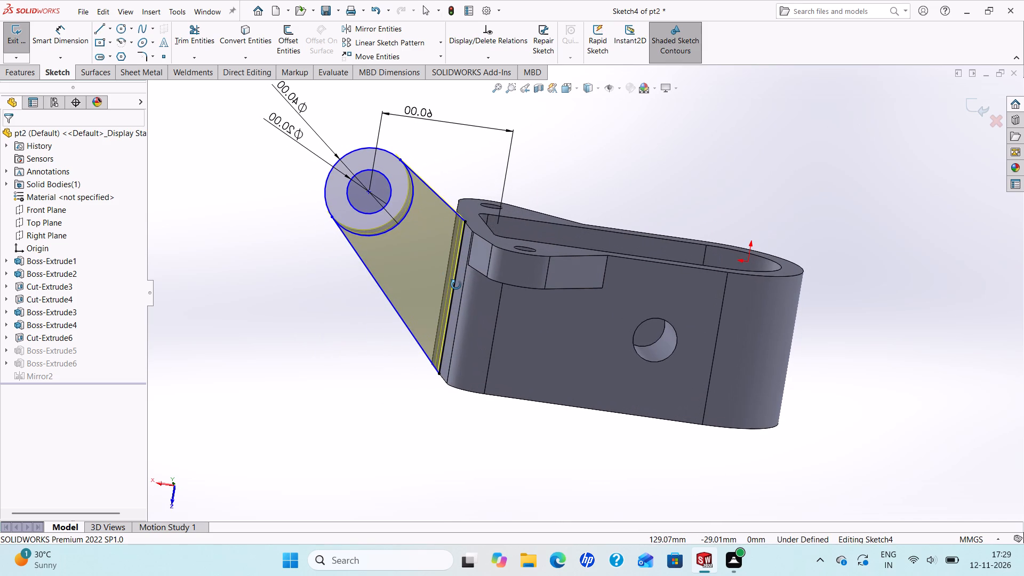
middle_drag(456, 285, 687, 318)
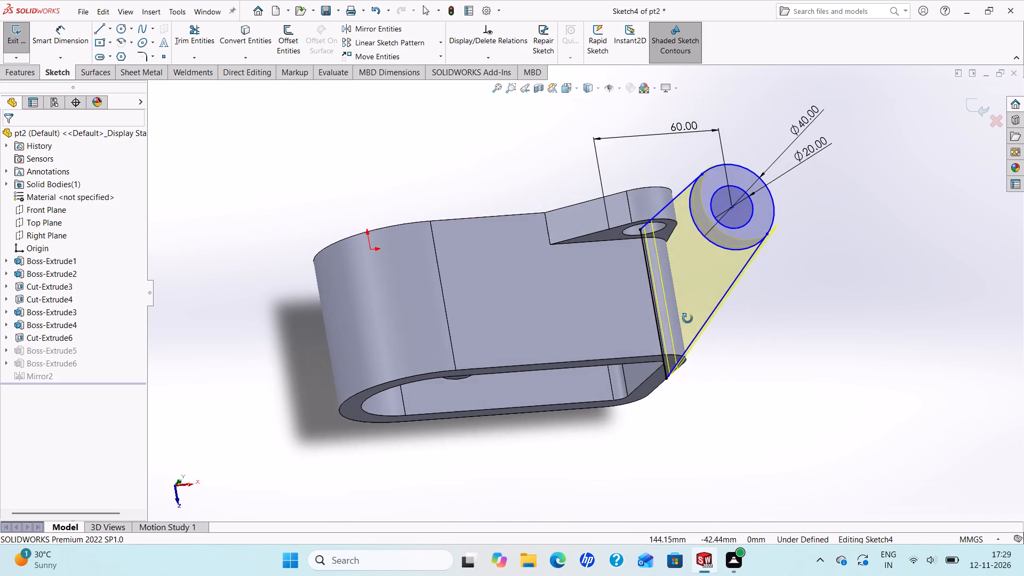
middle_drag(687, 318, 643, 228)
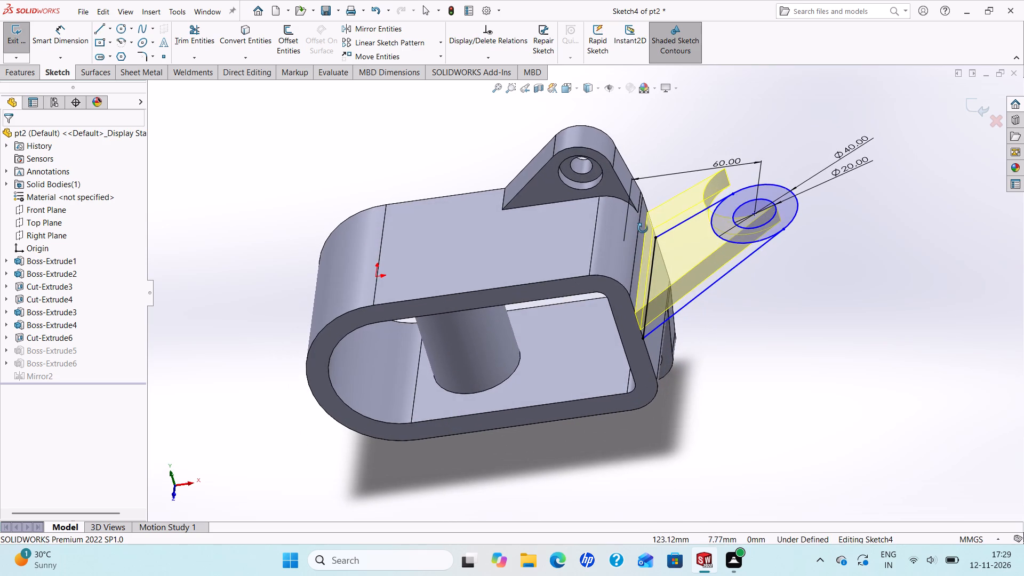
middle_drag(643, 228, 649, 370)
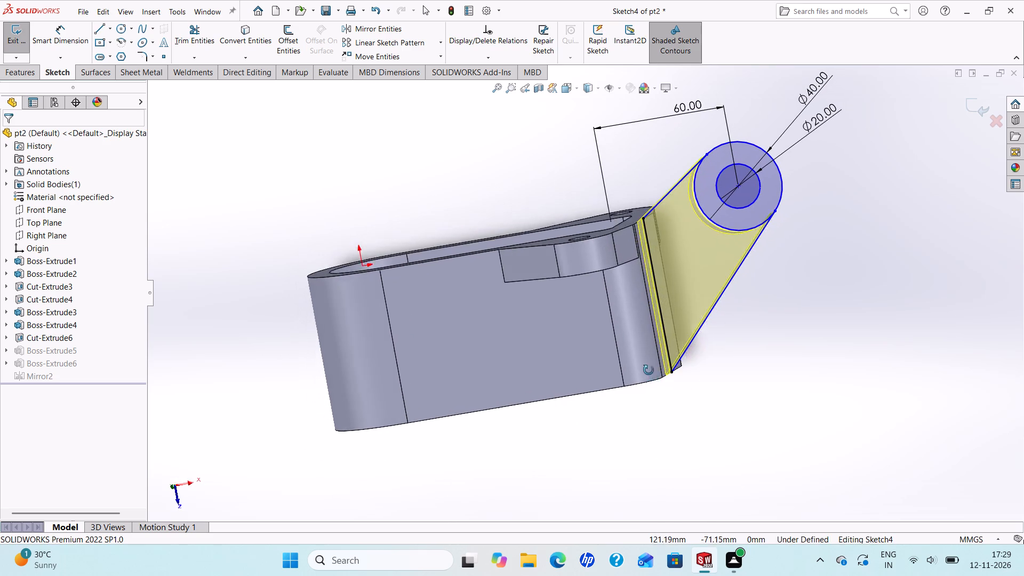
middle_drag(649, 370, 700, 435)
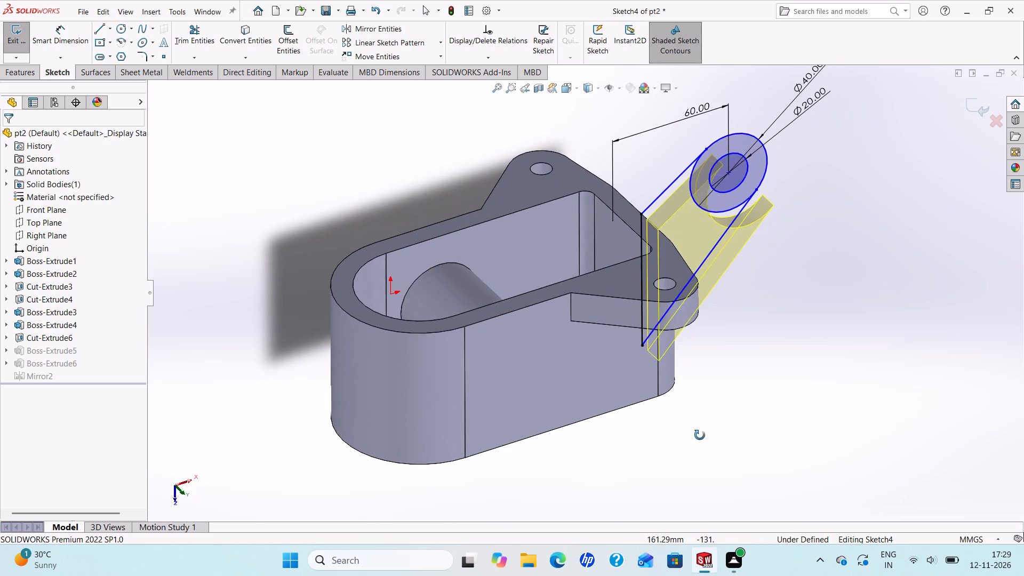
middle_drag(700, 435, 685, 426)
scroll(684, 427, up, 2)
scroll(685, 280, down, 1)
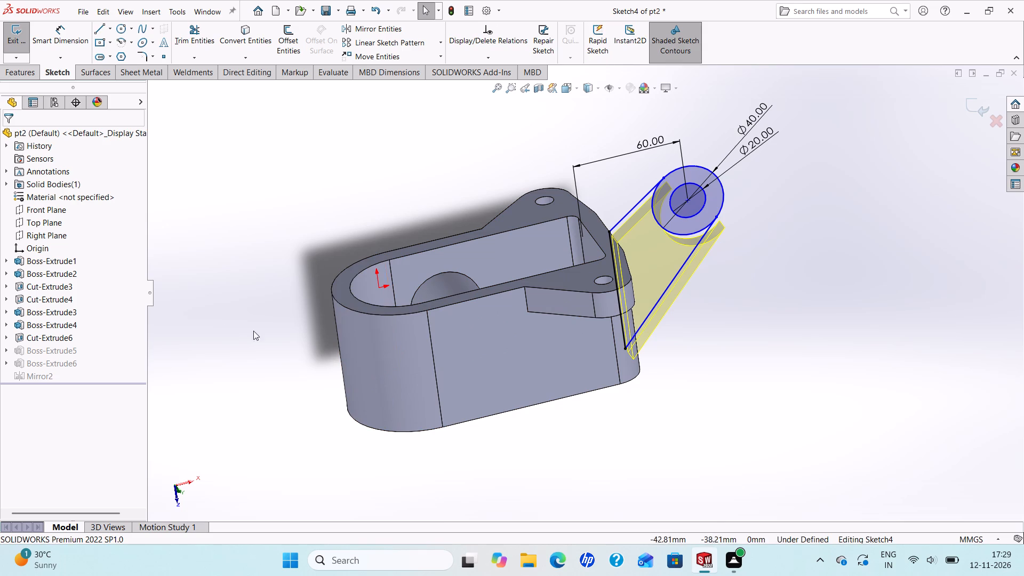
click(9, 32)
Examine the twin eye clevis, mounting ears and internal boss of the housing from several sides.
middle_drag(542, 288, 505, 255)
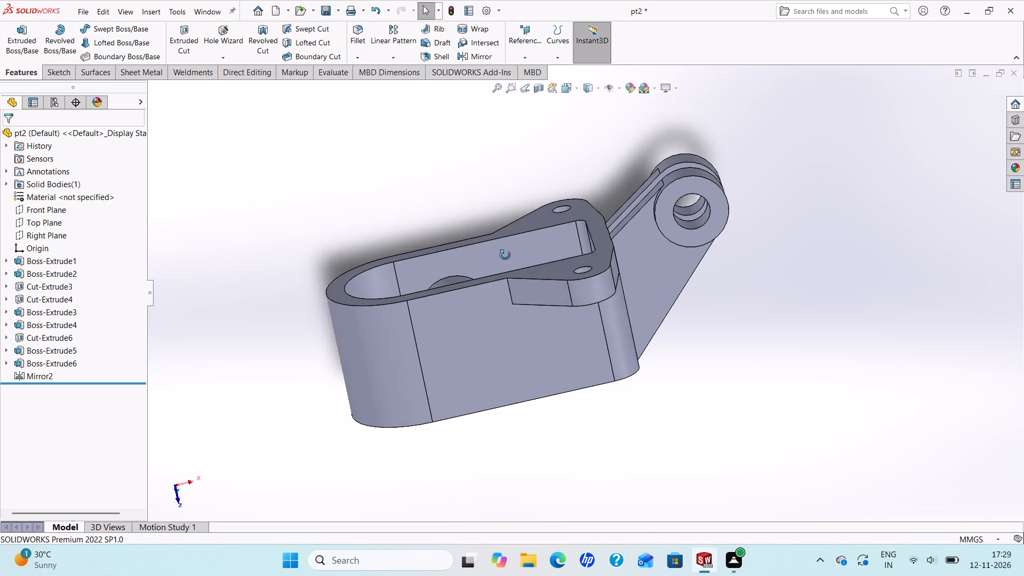
middle_drag(505, 255, 510, 214)
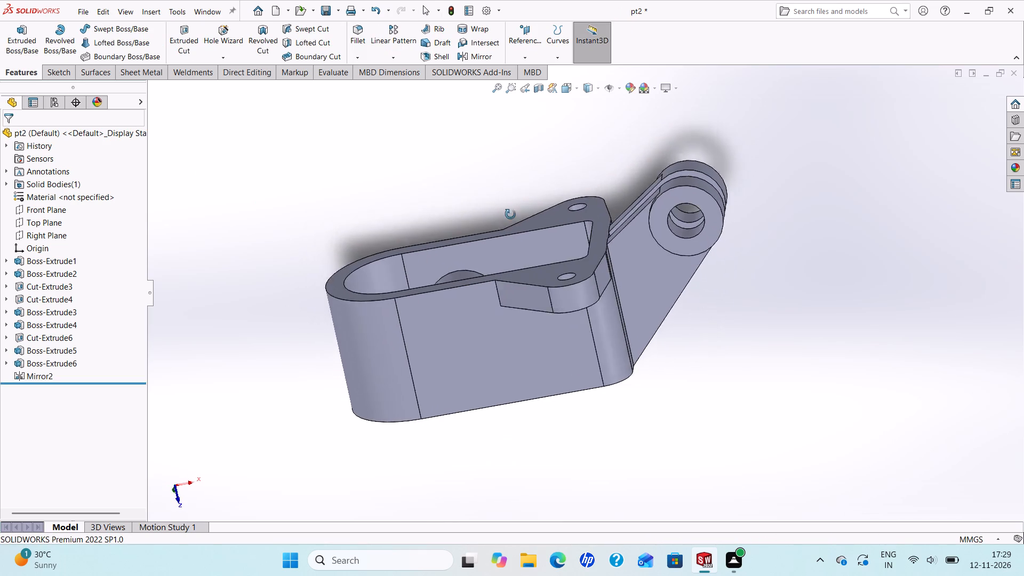
middle_drag(510, 214, 504, 163)
scroll(593, 313, down, 1)
middle_drag(593, 315, 570, 187)
scroll(570, 187, up, 1)
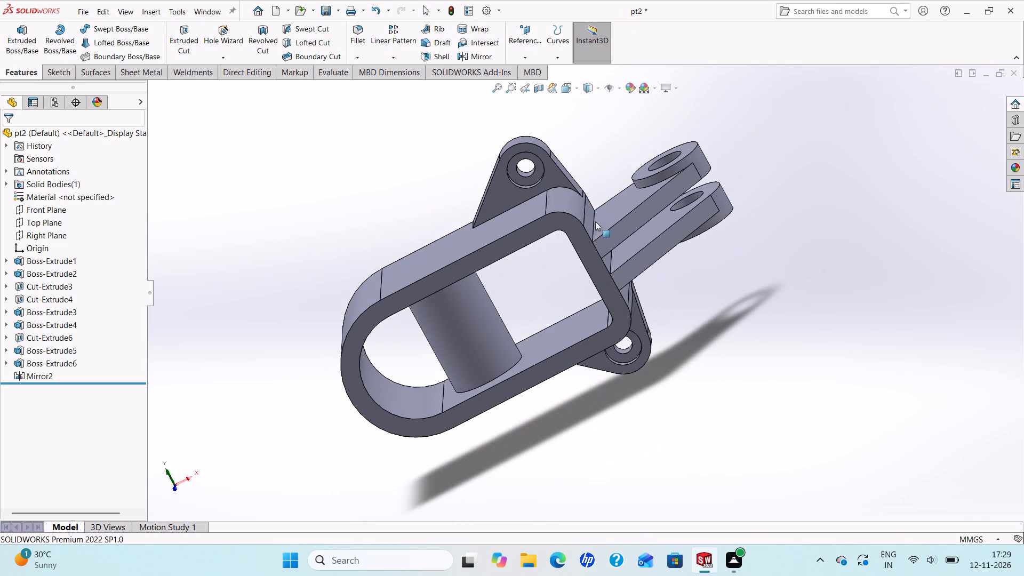
scroll(605, 236, up, 2)
middle_drag(623, 305, 589, 144)
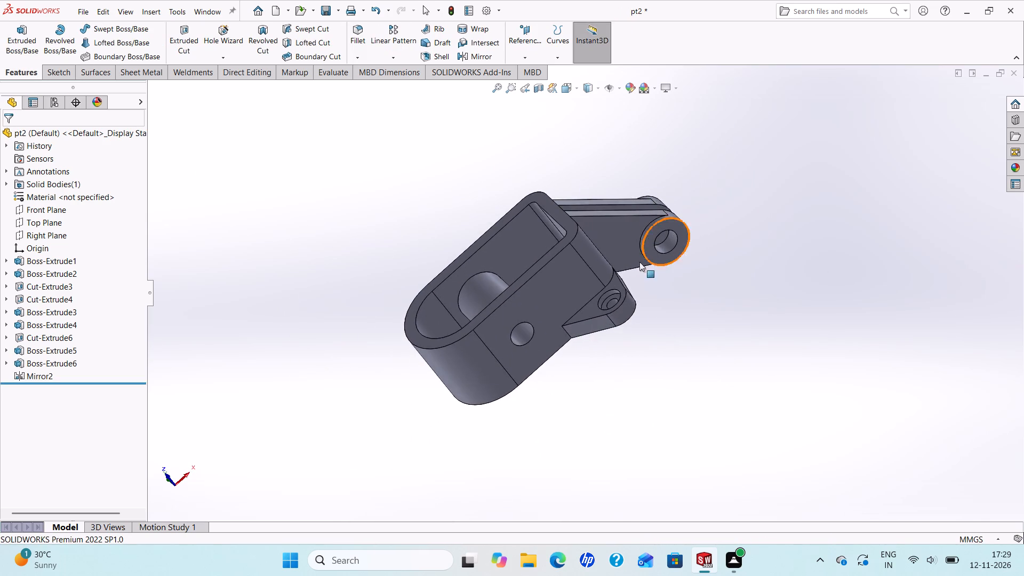
scroll(636, 271, down, 2)
Reopen the clevis arm's sketch for editing and reposition the 60 mm horizontal dimension below the profile.
right_click(586, 173)
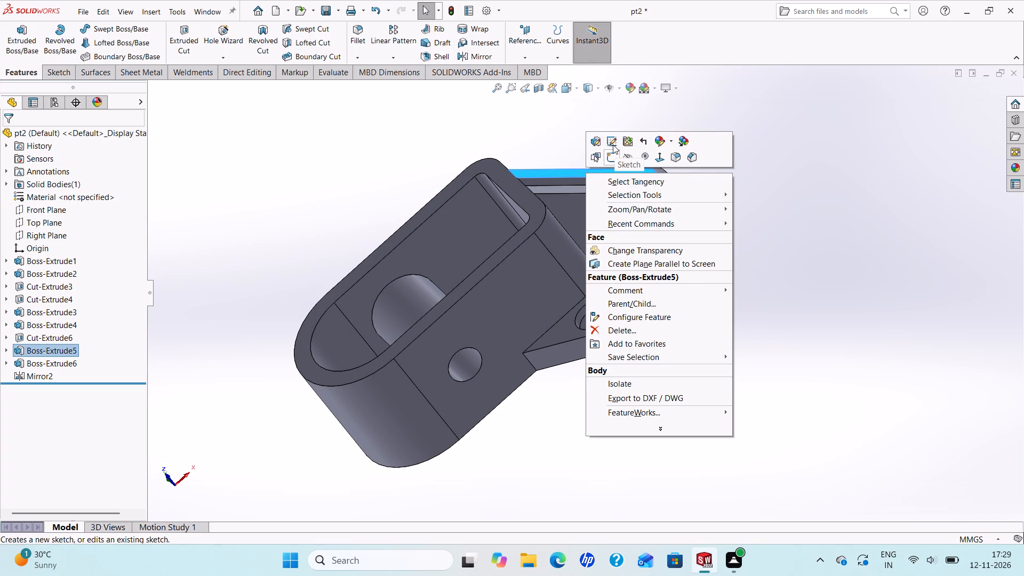
click(613, 138)
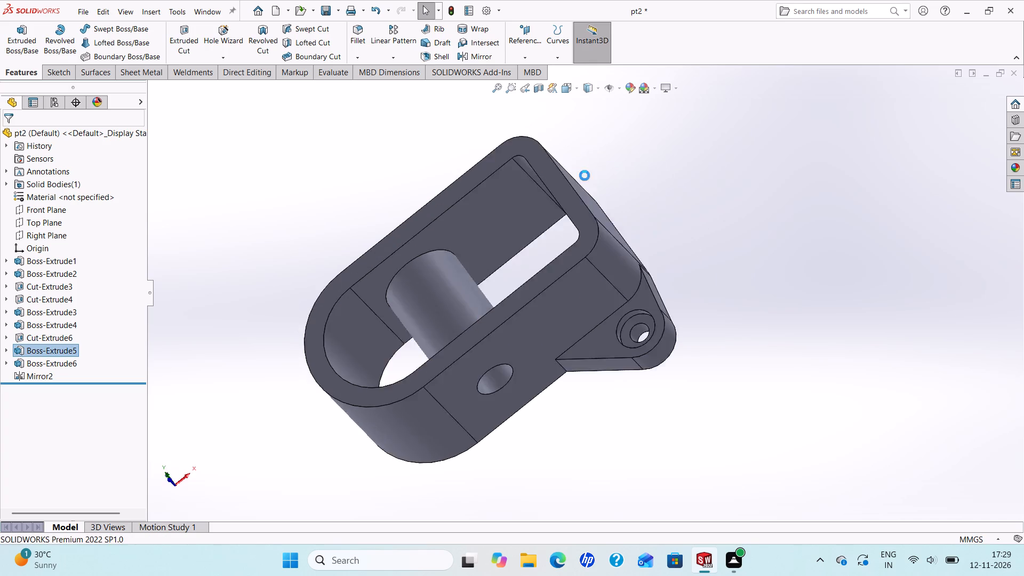
scroll(760, 288, up, 3)
scroll(787, 276, down, 1)
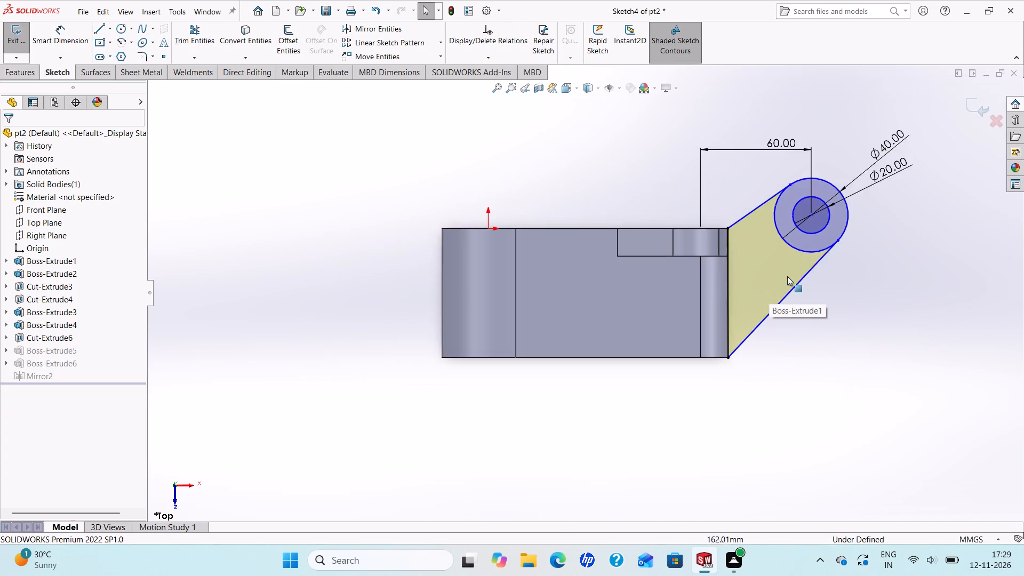
scroll(787, 276, down, 1)
scroll(780, 270, up, 2)
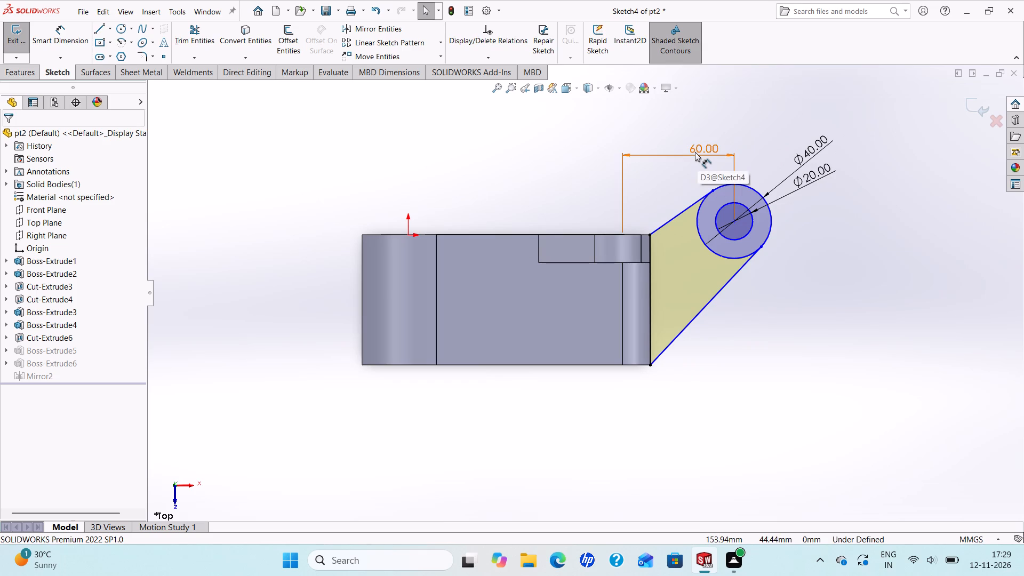
drag(695, 152, 679, 425)
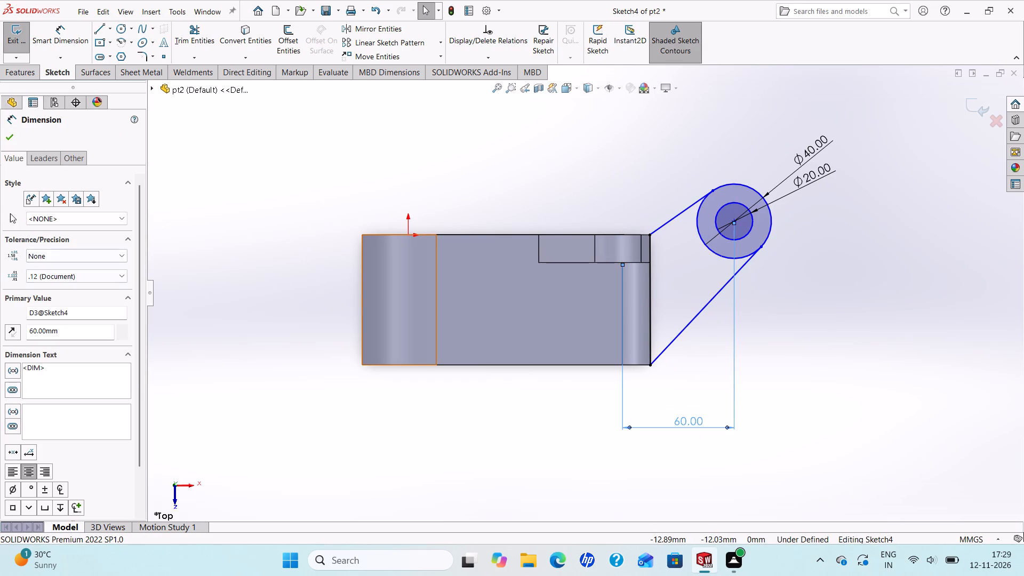
click(7, 135)
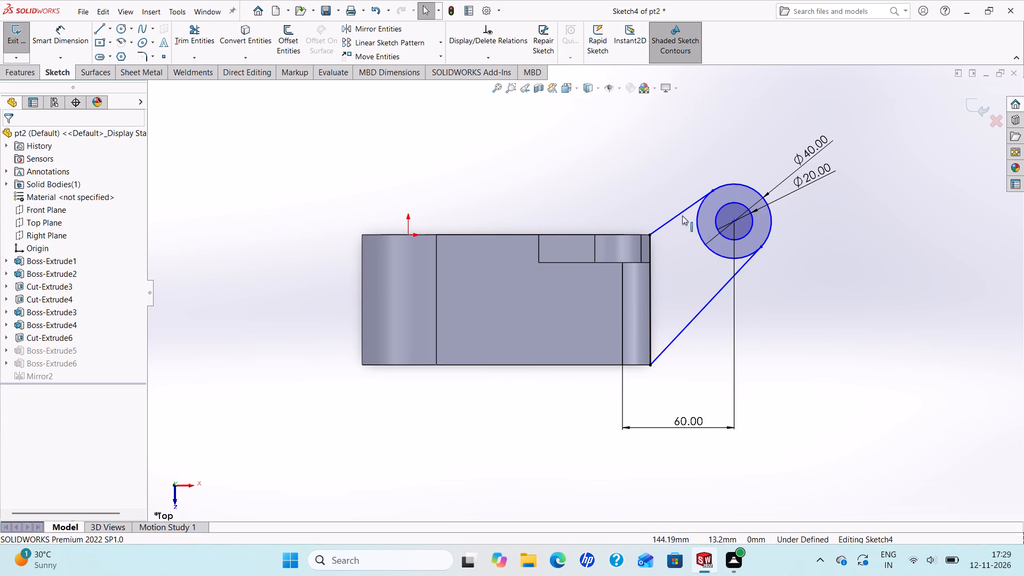
Delete the two tangent lines joining the housing edge to the outer eye circle.
scroll(704, 265, up, 2)
scroll(717, 304, down, 2)
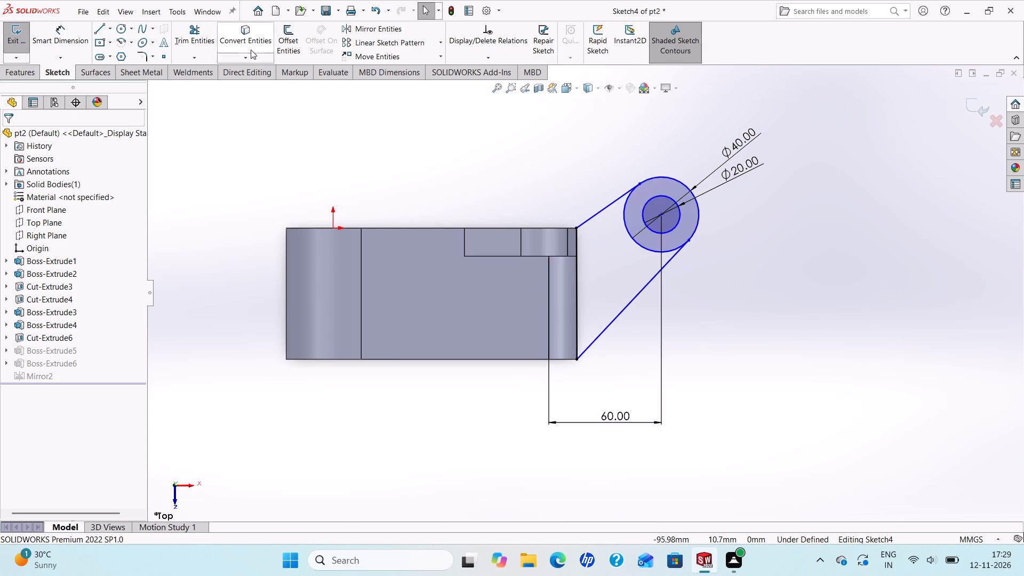
click(610, 203)
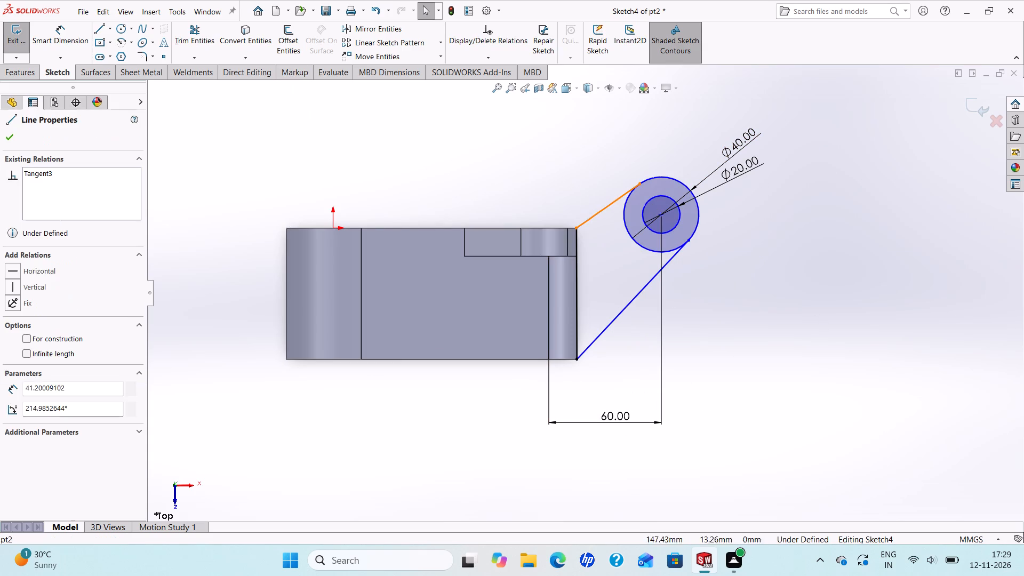
key(Delete)
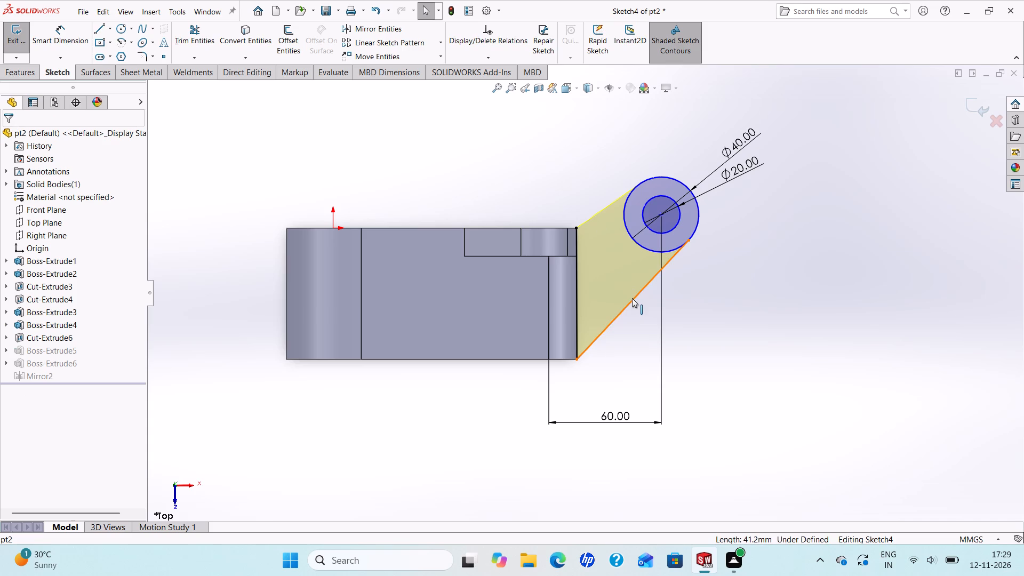
click(632, 298)
key(Delete)
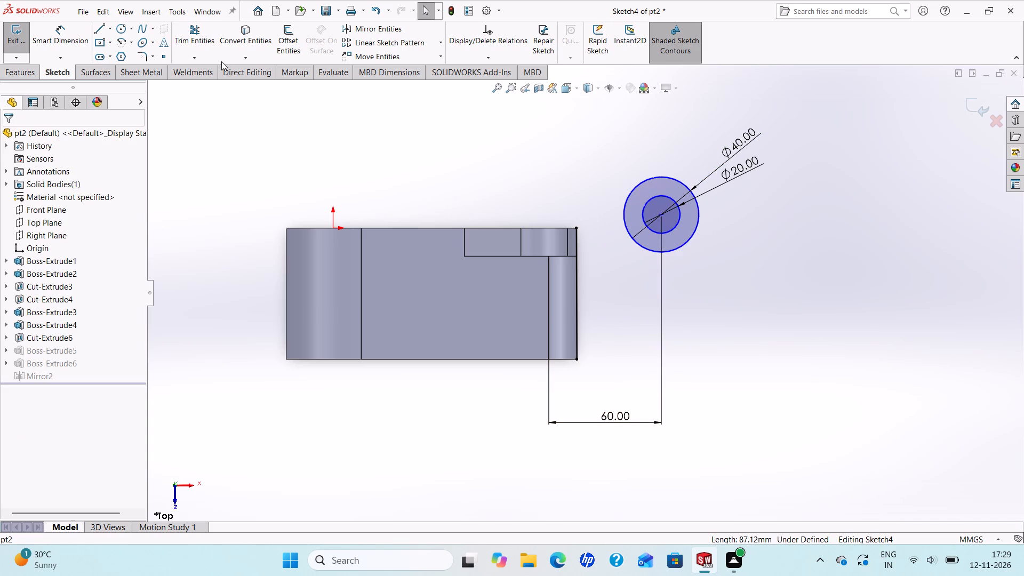
Move both concentric eye circles straight down from their centre, with relations kept, to just below the level of the housing's lower edge.
click(384, 54)
click(671, 228)
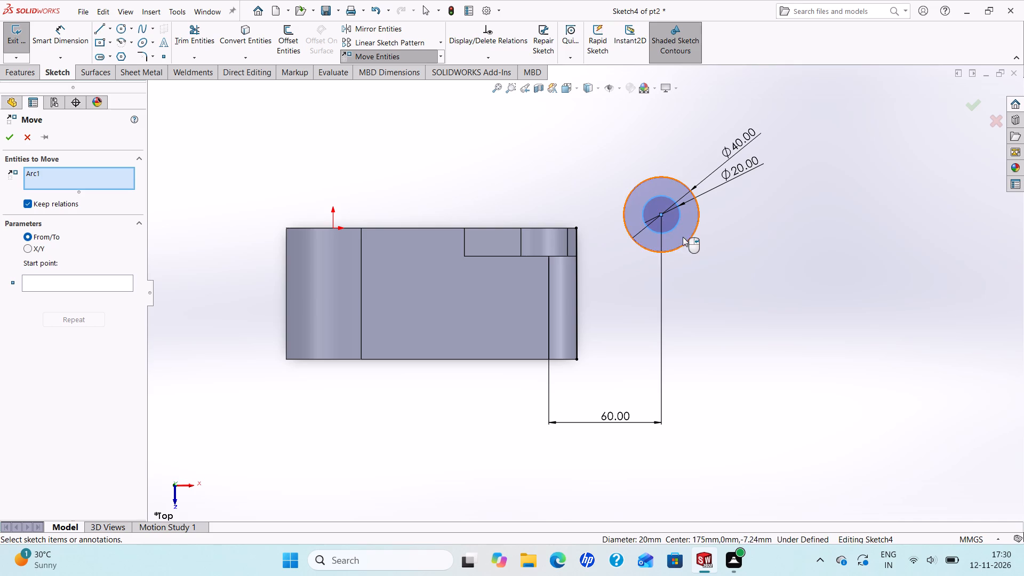
click(684, 247)
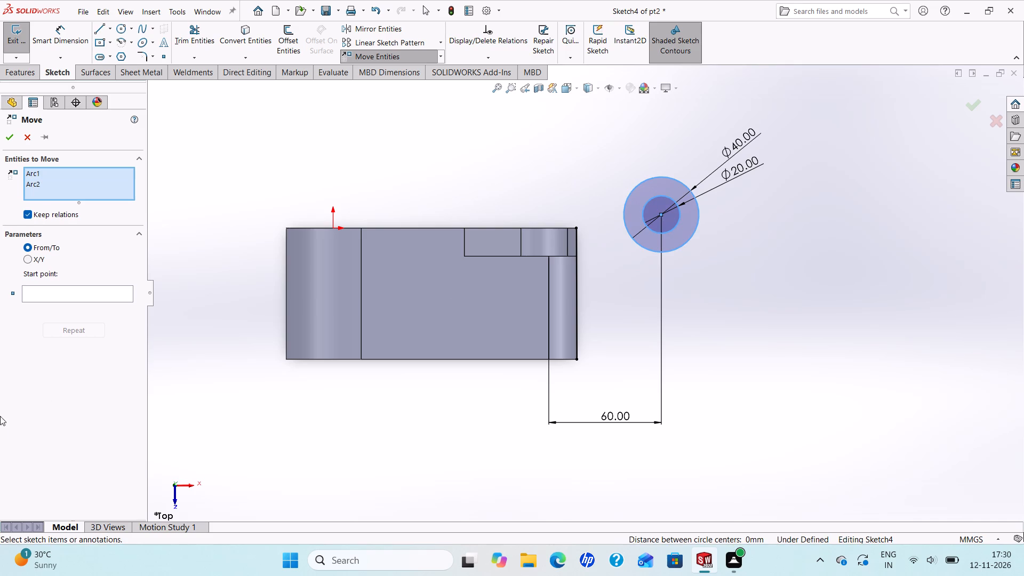
click(63, 293)
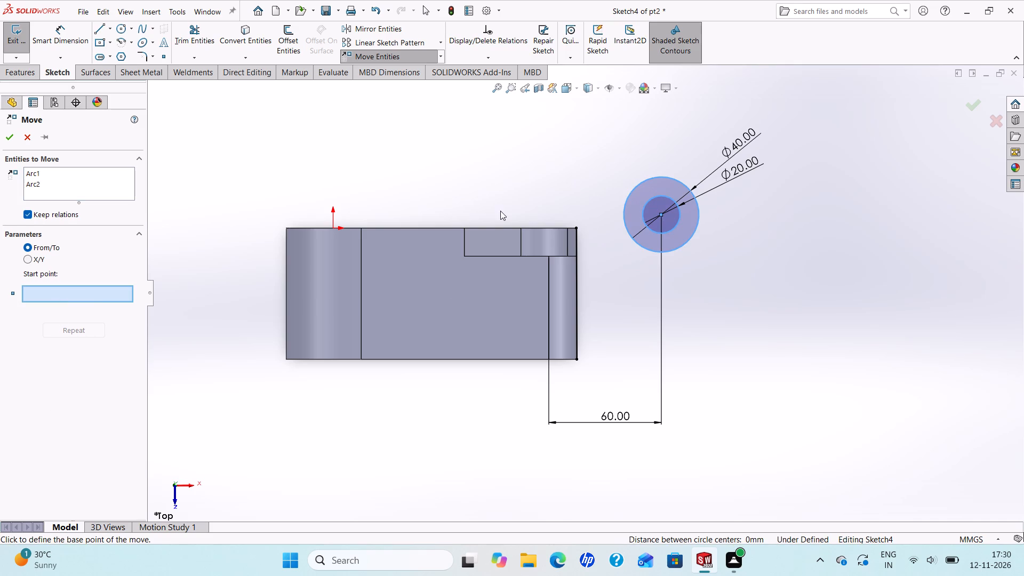
drag(662, 214, 663, 225)
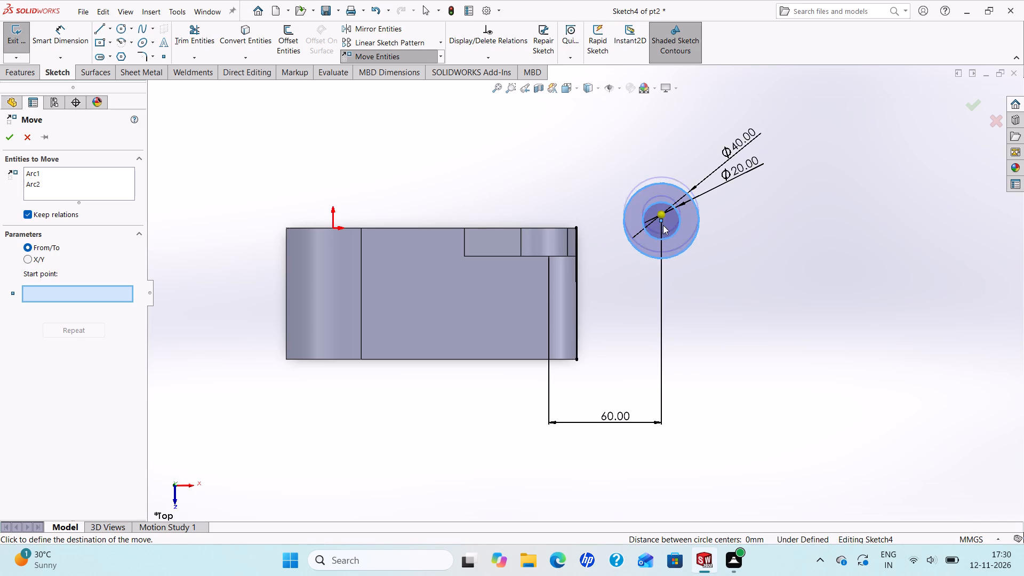
drag(663, 225, 681, 342)
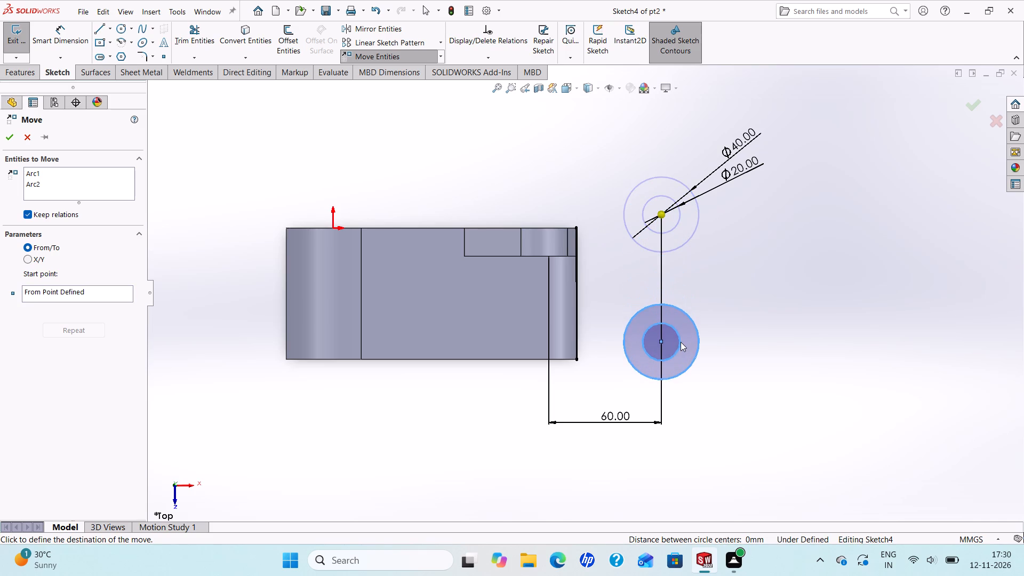
drag(681, 342, 683, 362)
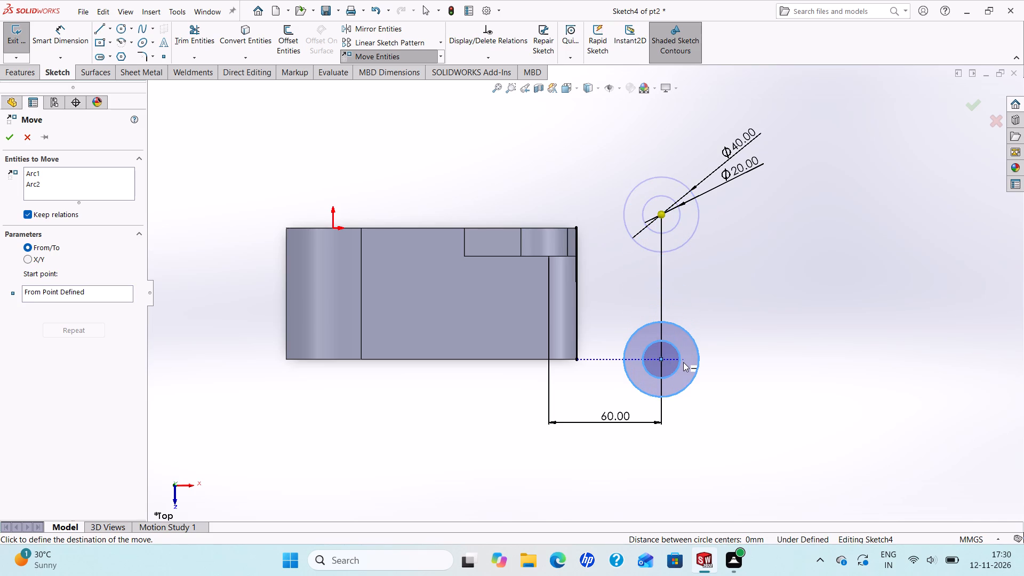
drag(683, 362, 684, 371)
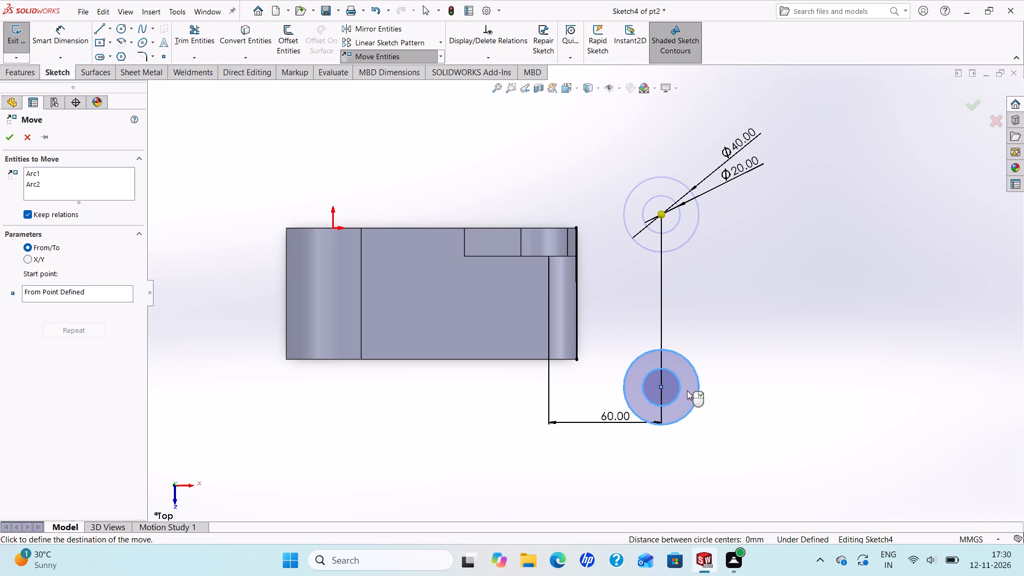
click(683, 376)
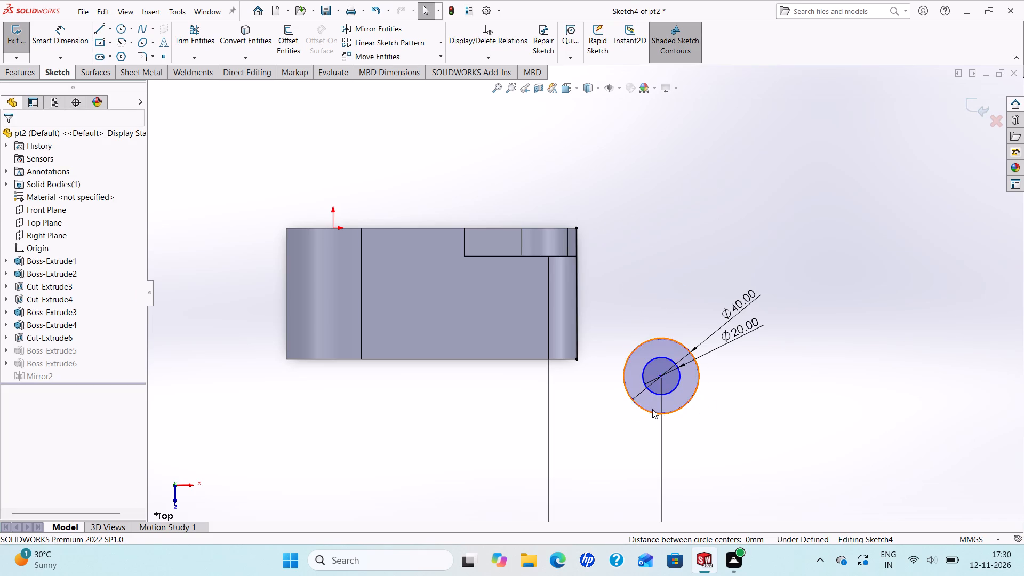
Reposition the 60 mm horizontal dimension closer beneath the moved eye circles.
scroll(626, 391, up, 3)
scroll(626, 391, down, 1)
drag(581, 465, 569, 377)
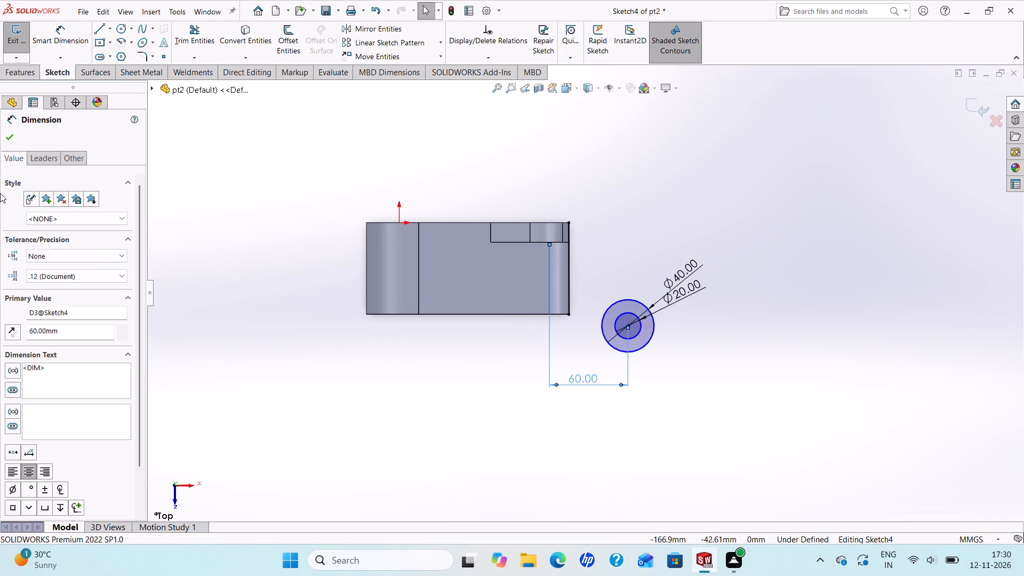
click(5, 141)
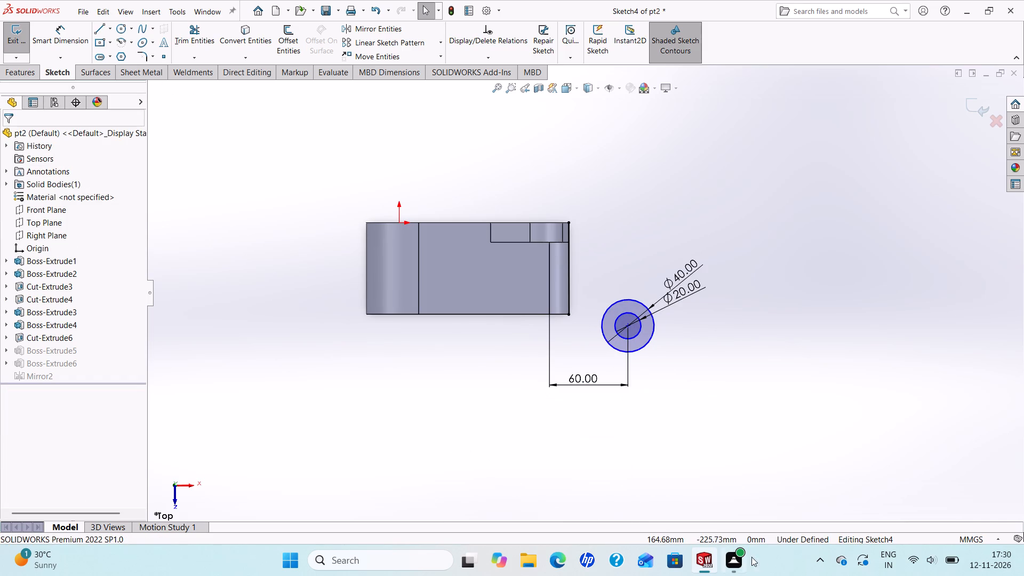
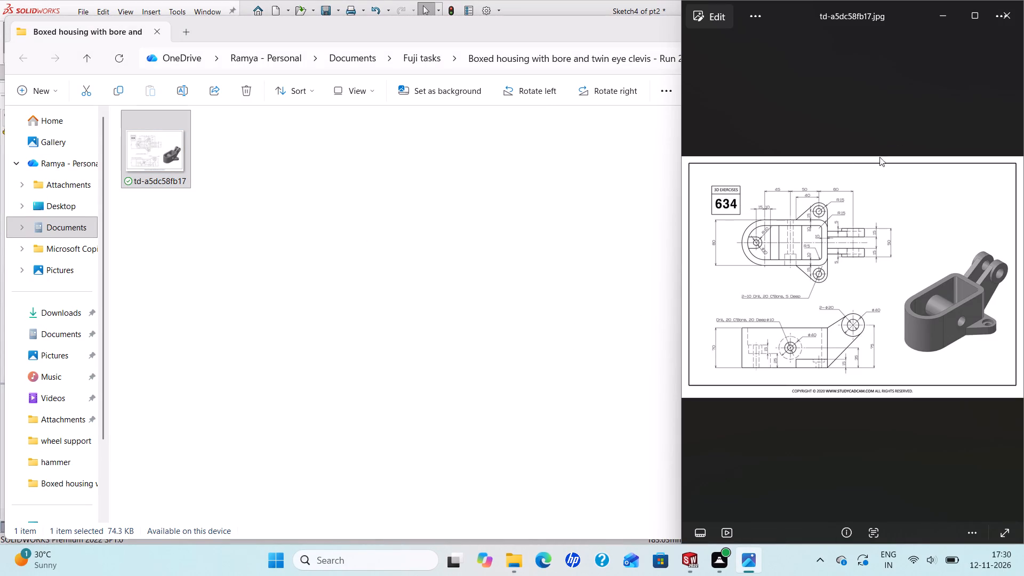
Dimension the eye circles' centre 75 mm vertically from the housing's upper corner beside the clevis, as given in drawing 634.
click(565, 262)
click(1003, 24)
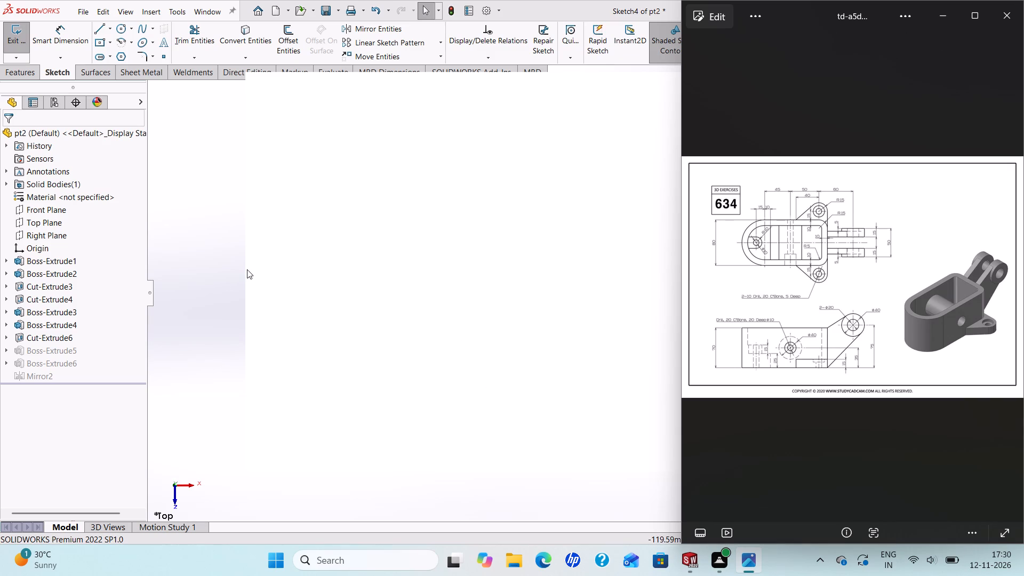
click(219, 270)
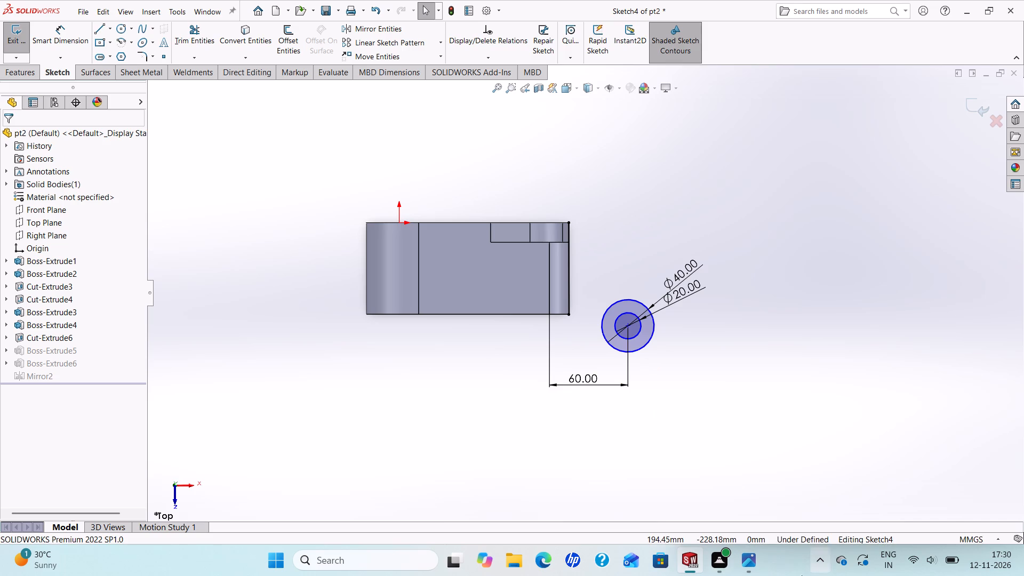
click(749, 557)
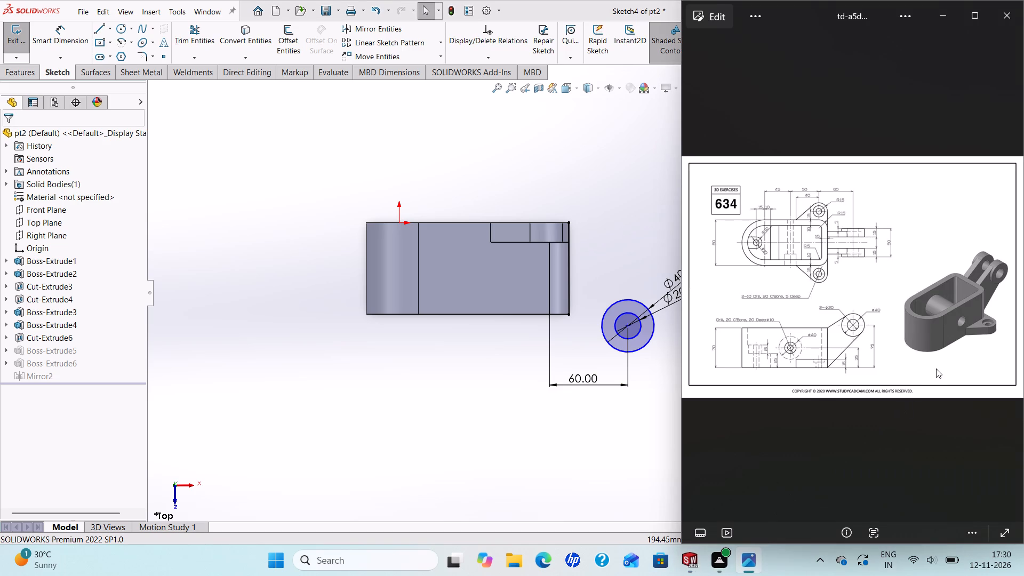
scroll(892, 362, down, 2)
scroll(871, 360, up, 3)
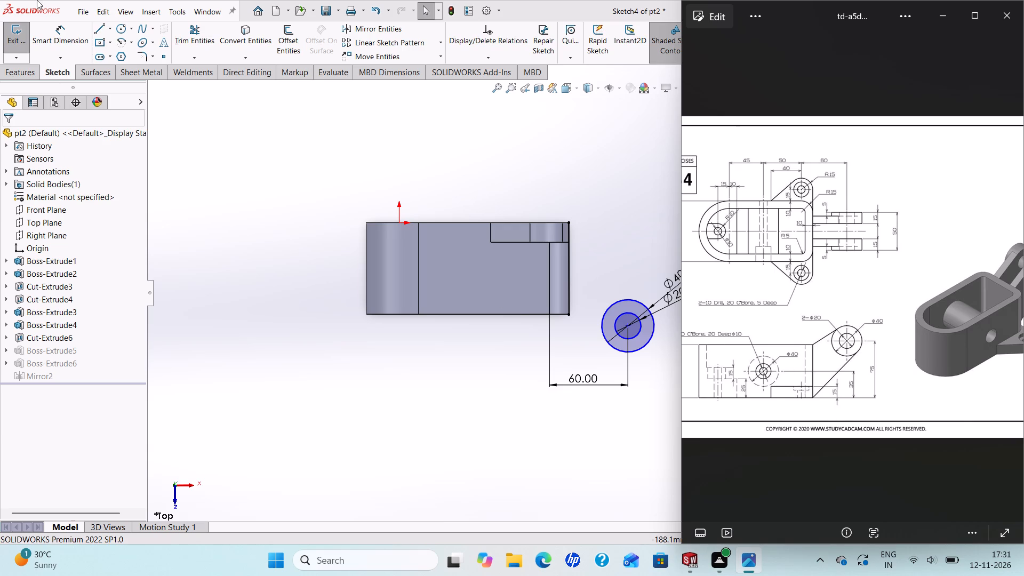
click(50, 39)
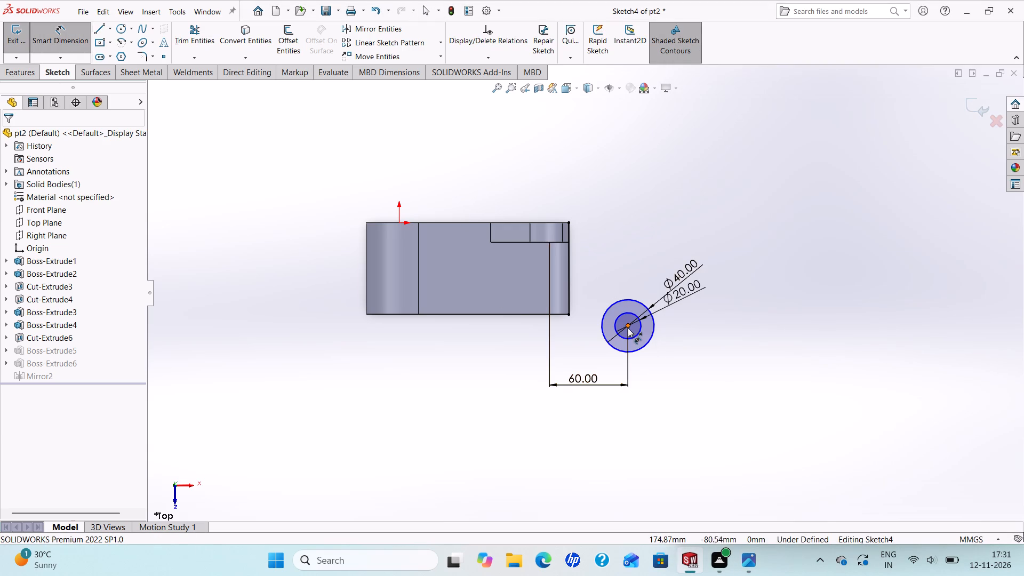
click(628, 326)
click(571, 225)
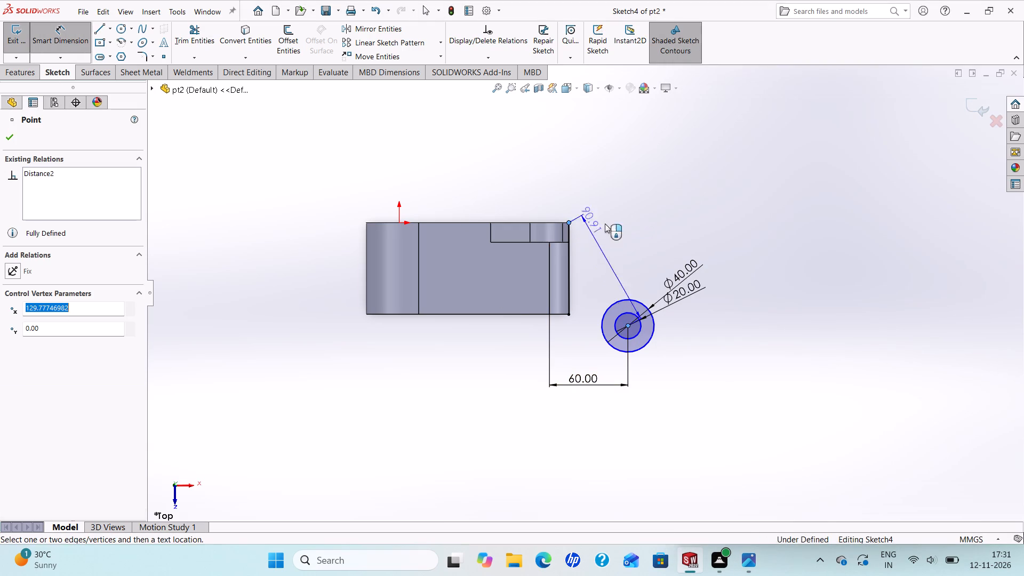
click(749, 234)
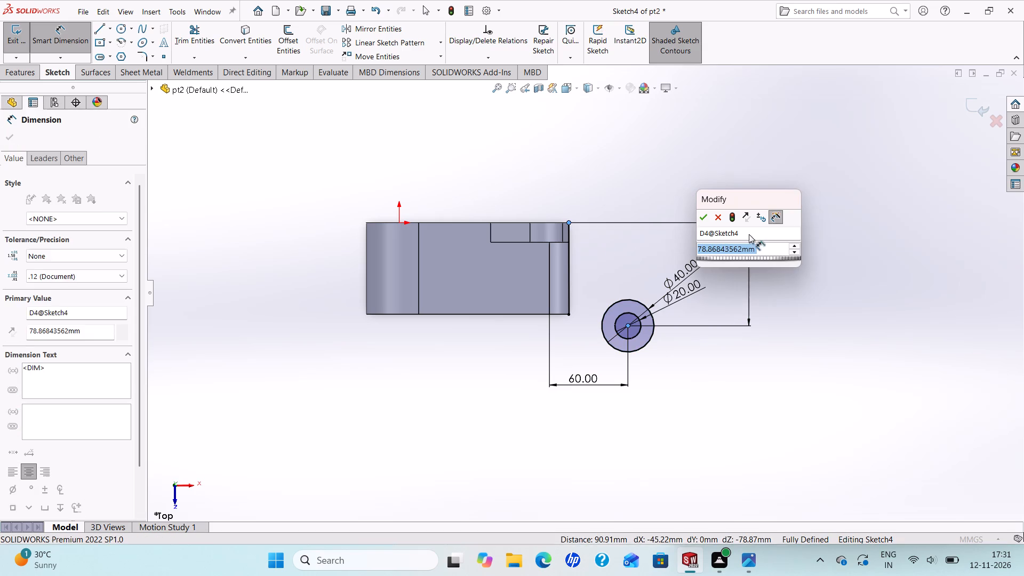
text(75)
key(Return)
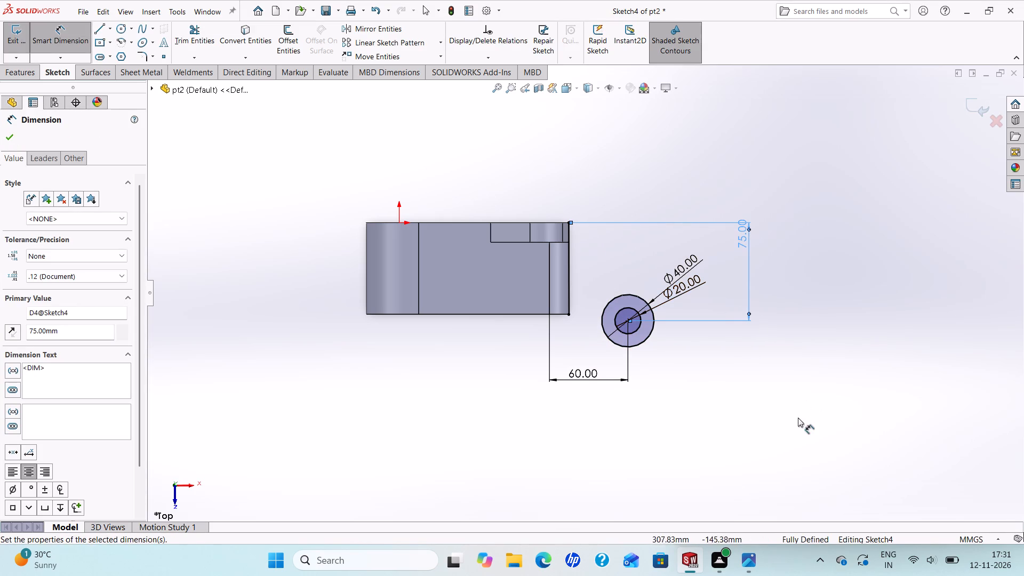
click(752, 563)
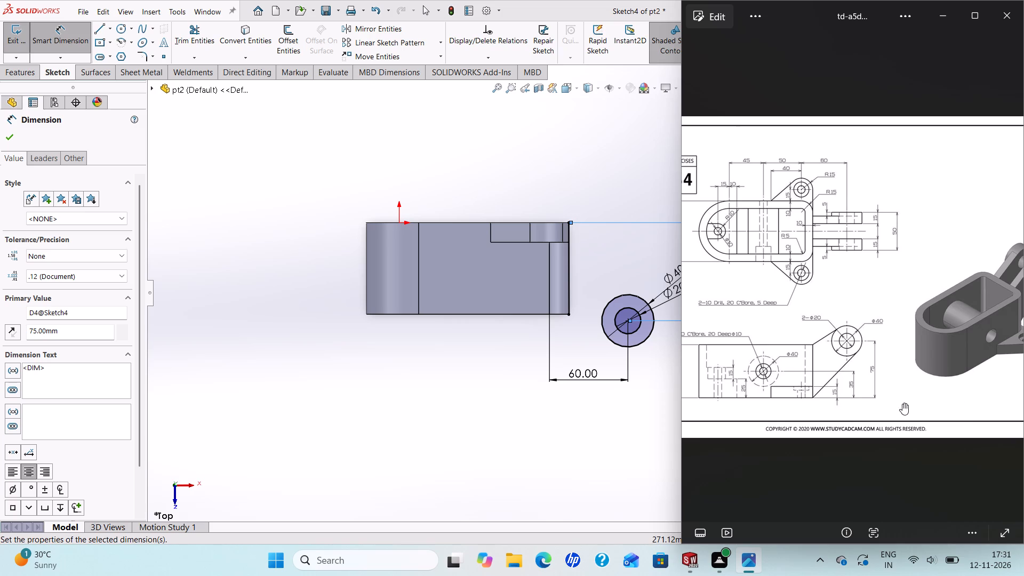
click(13, 139)
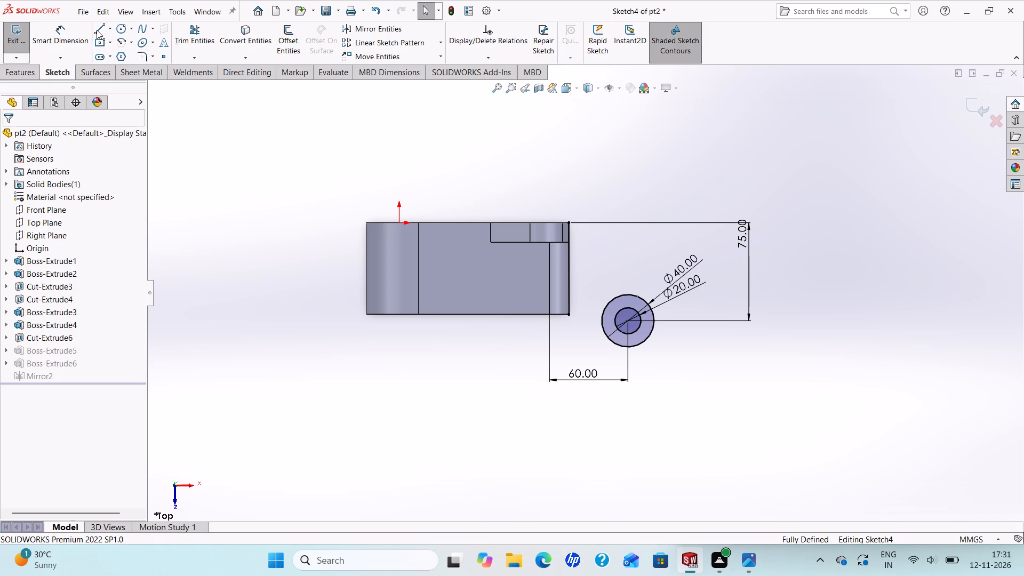
Sketch two lines from the outer eye circle, about 41 mm to the housing's lower corner and about 85 mm to its upper corner.
click(97, 30)
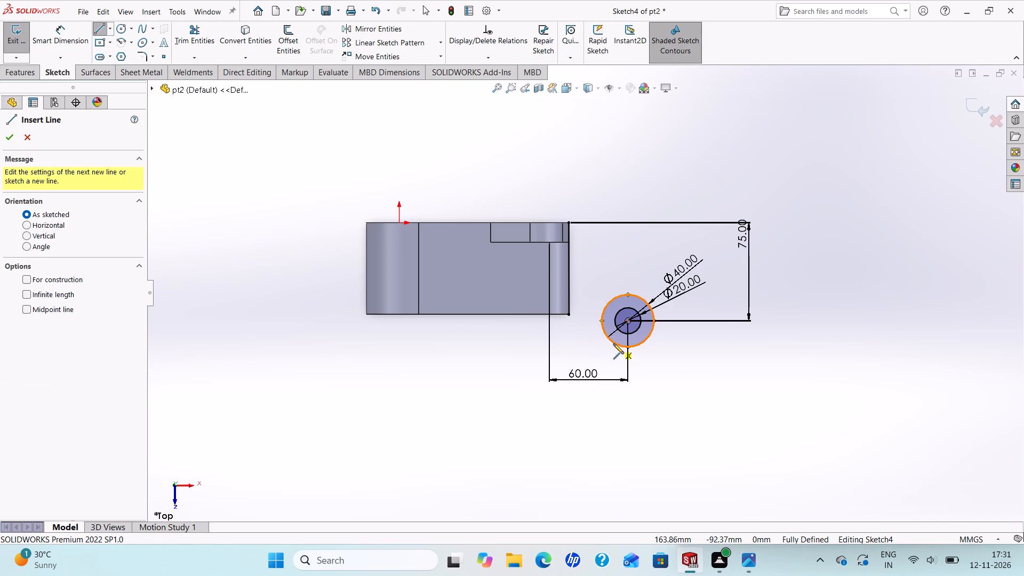
click(612, 342)
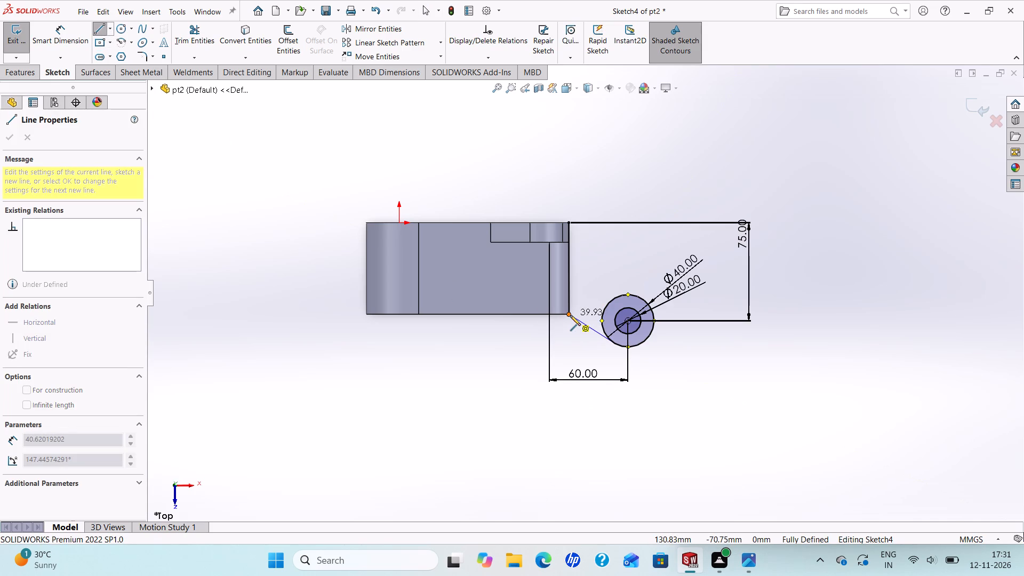
click(570, 315)
right_click(570, 315)
click(590, 322)
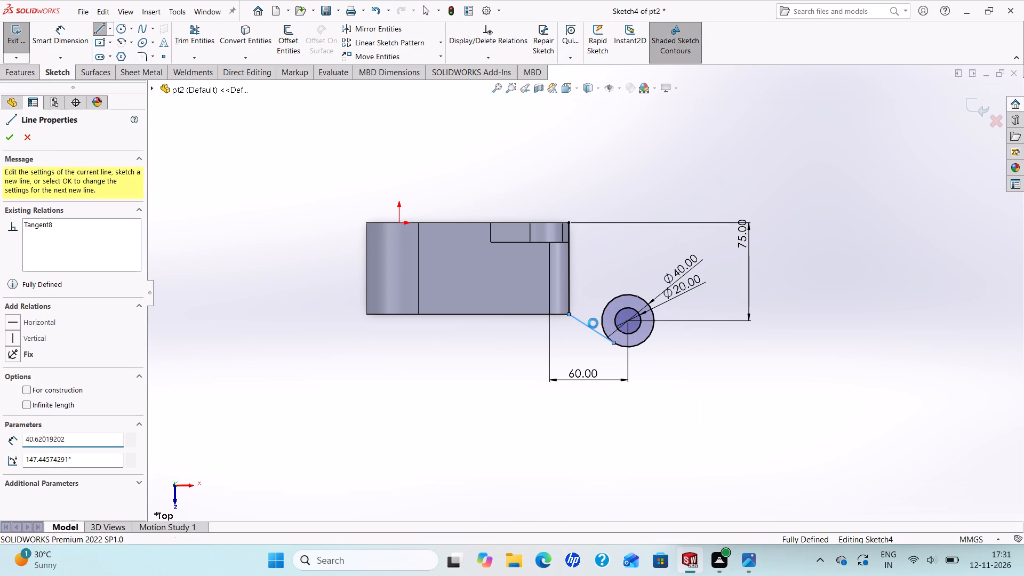
click(99, 28)
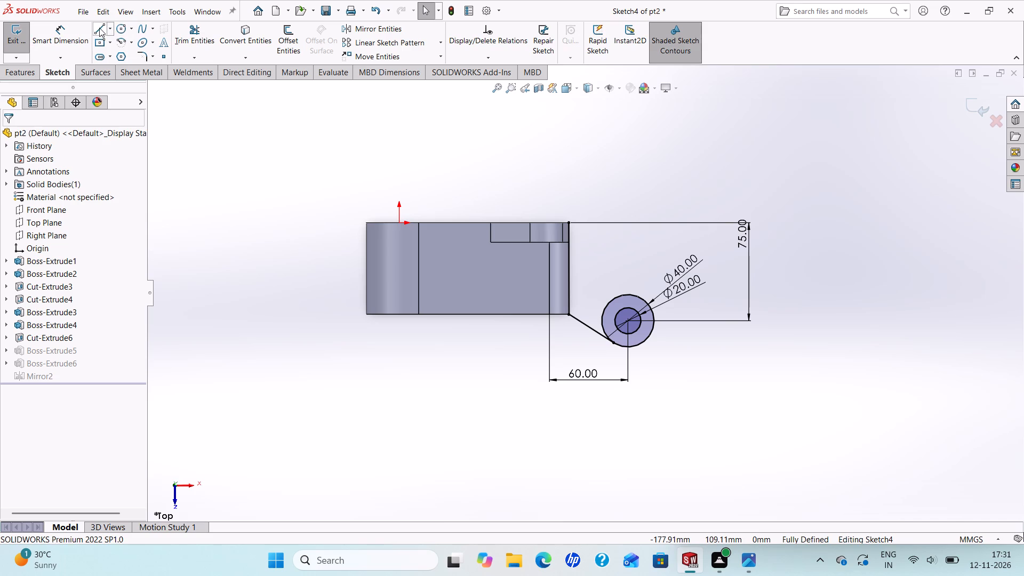
click(642, 299)
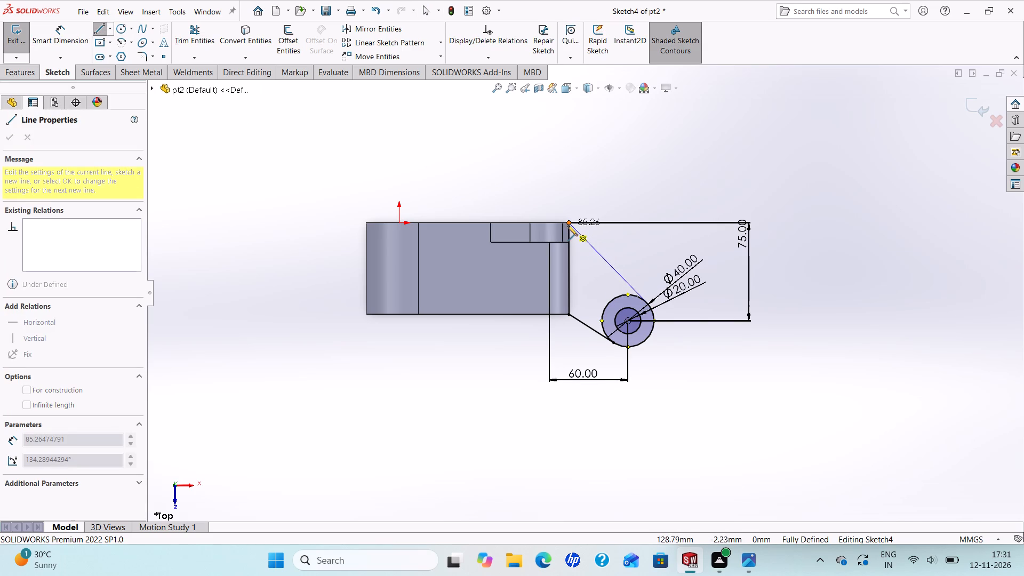
click(567, 226)
right_click(567, 226)
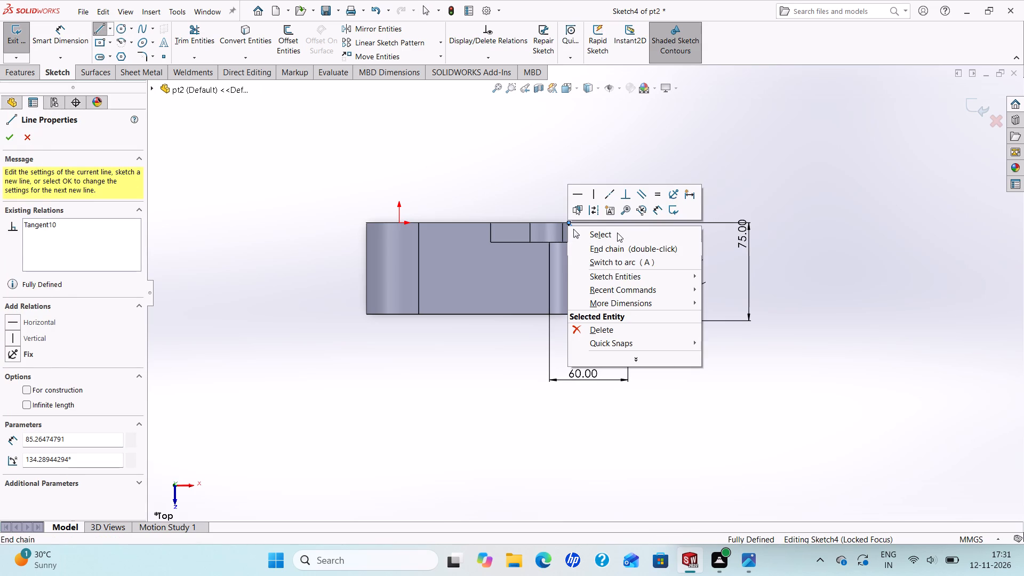
click(617, 233)
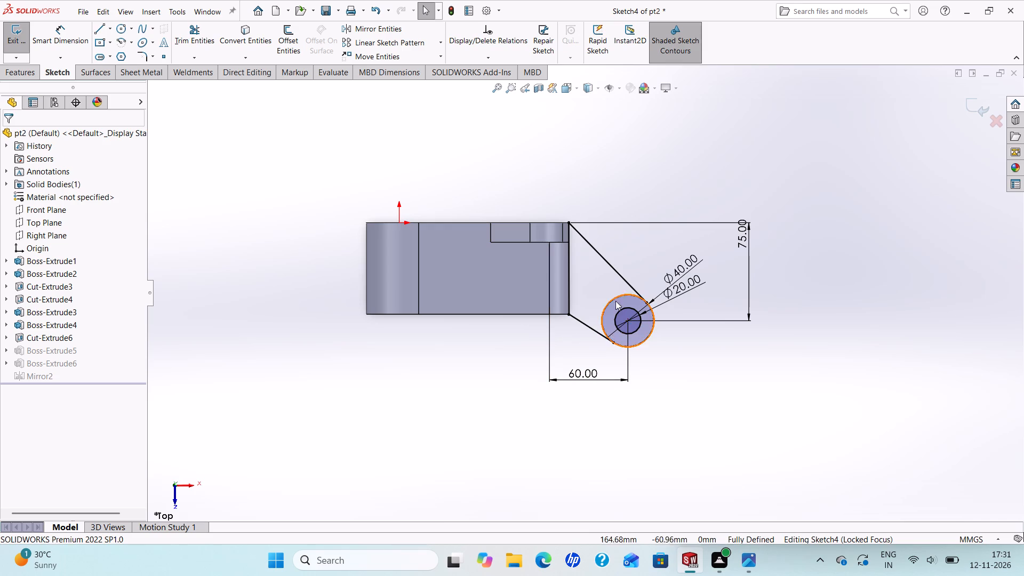
Apply tangent relations between each connecting line and the 40 mm outer circle, and exit the sketch to rebuild the part.
ctrl+click(634, 291)
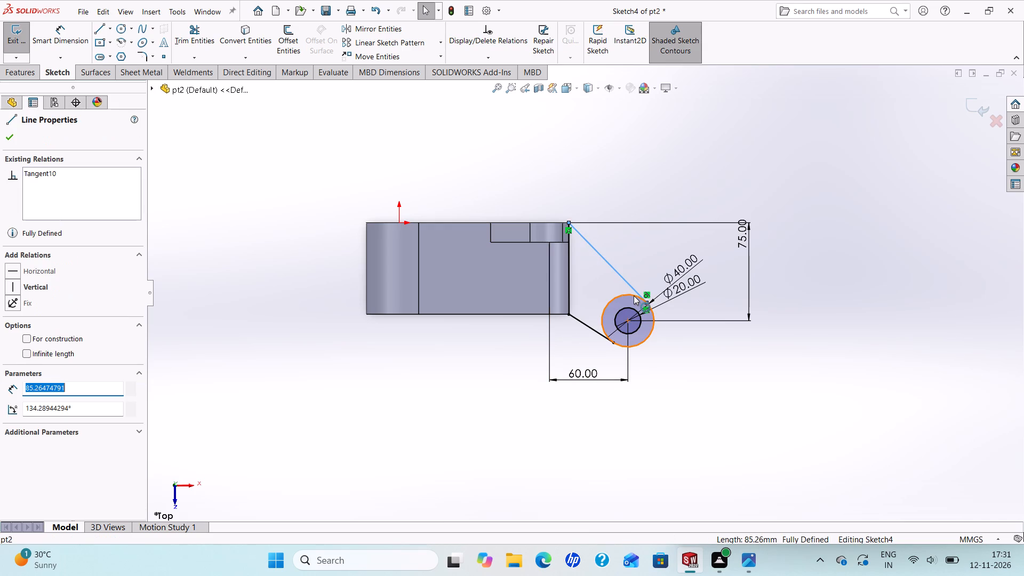
ctrl+click(634, 295)
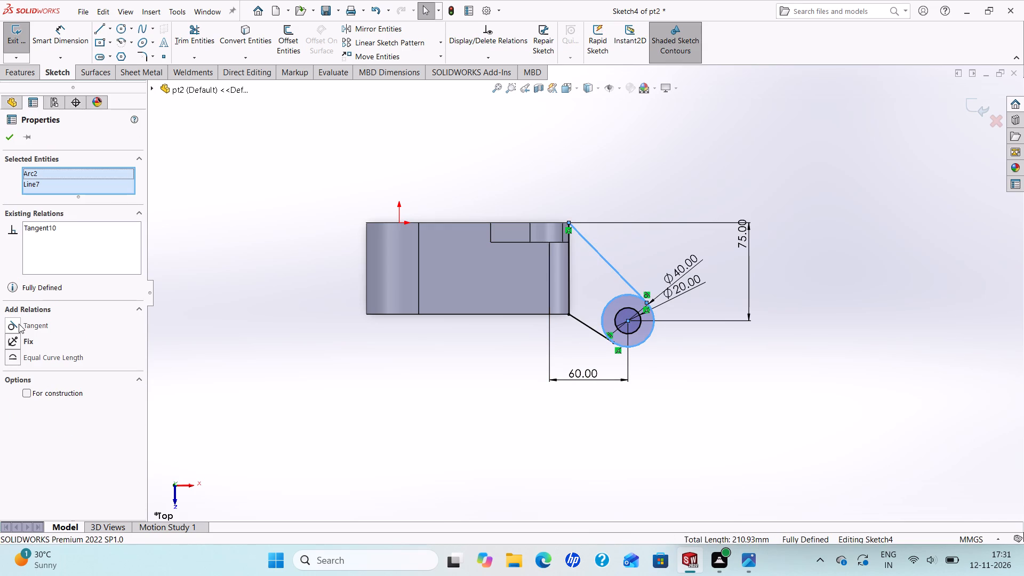
click(19, 324)
click(6, 134)
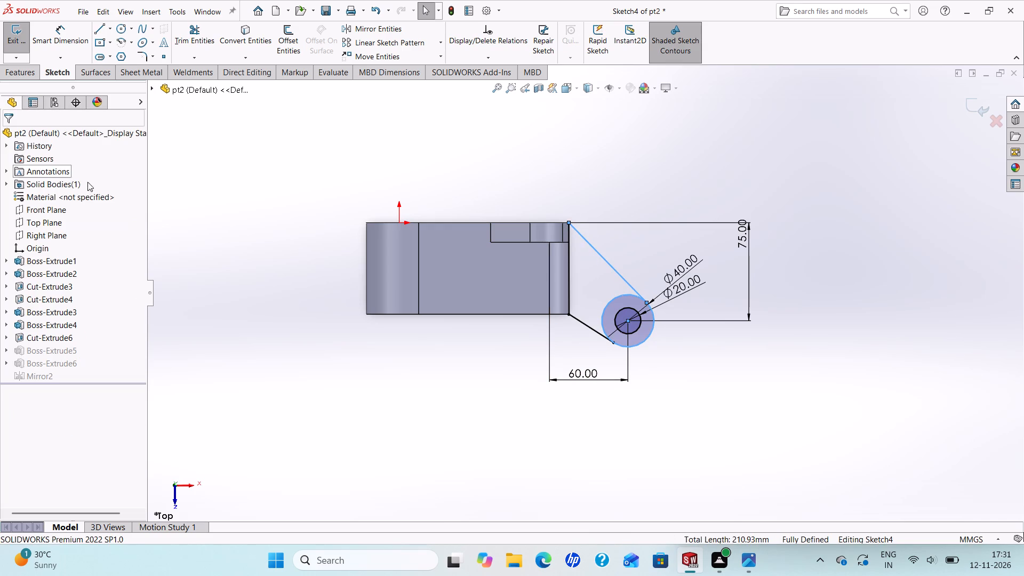
ctrl+click(603, 339)
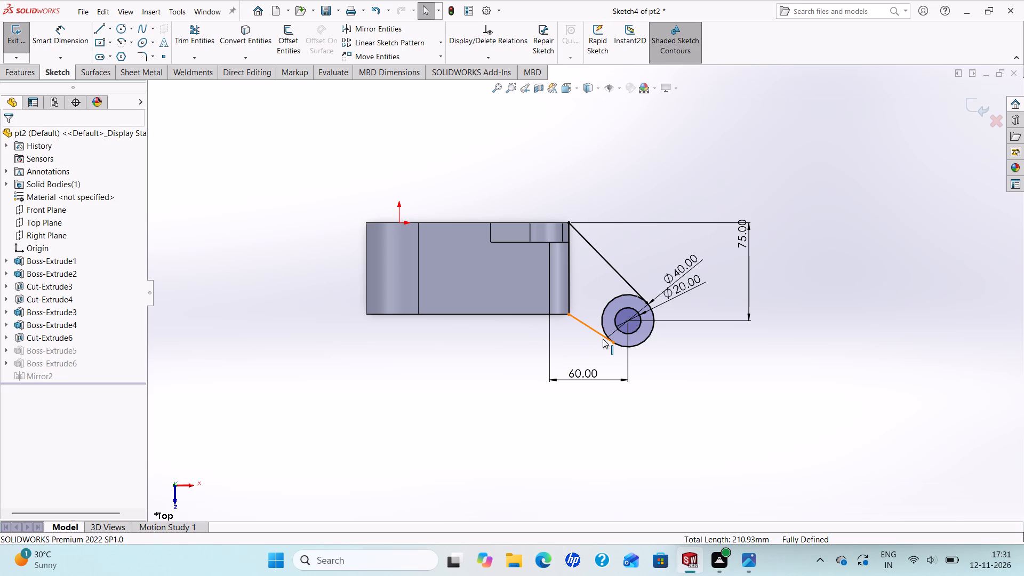
ctrl+click(620, 346)
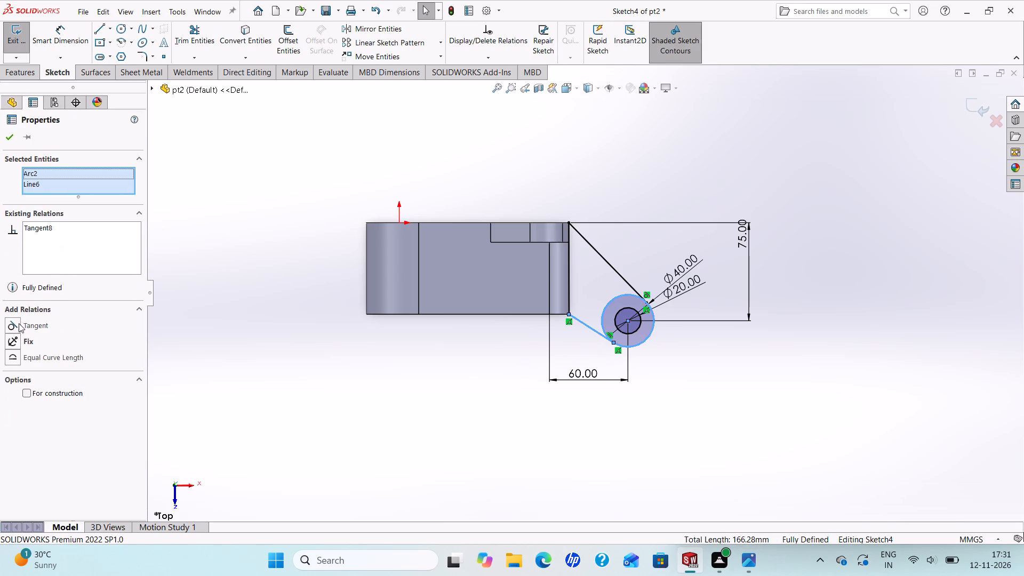
click(9, 327)
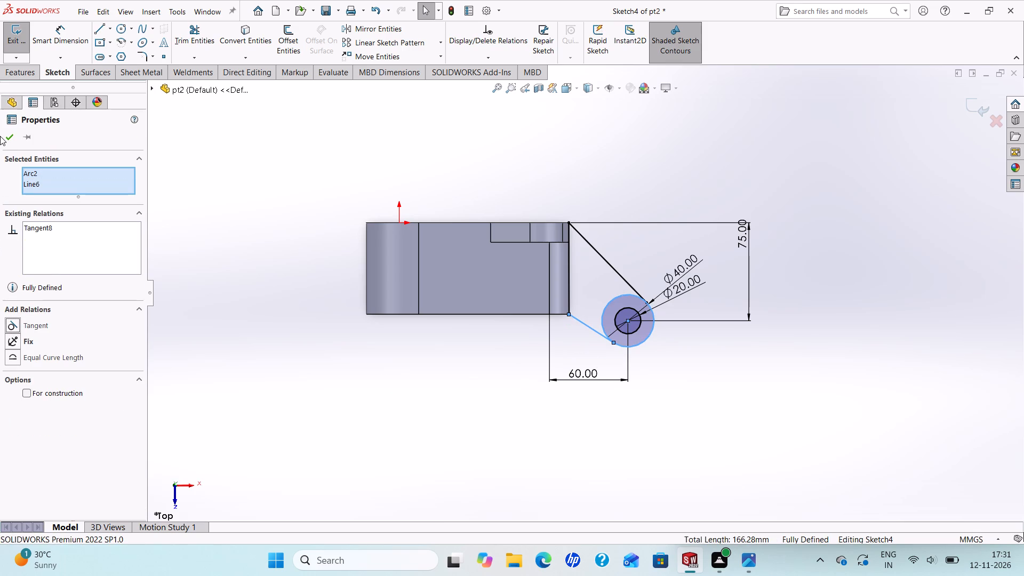
click(4, 138)
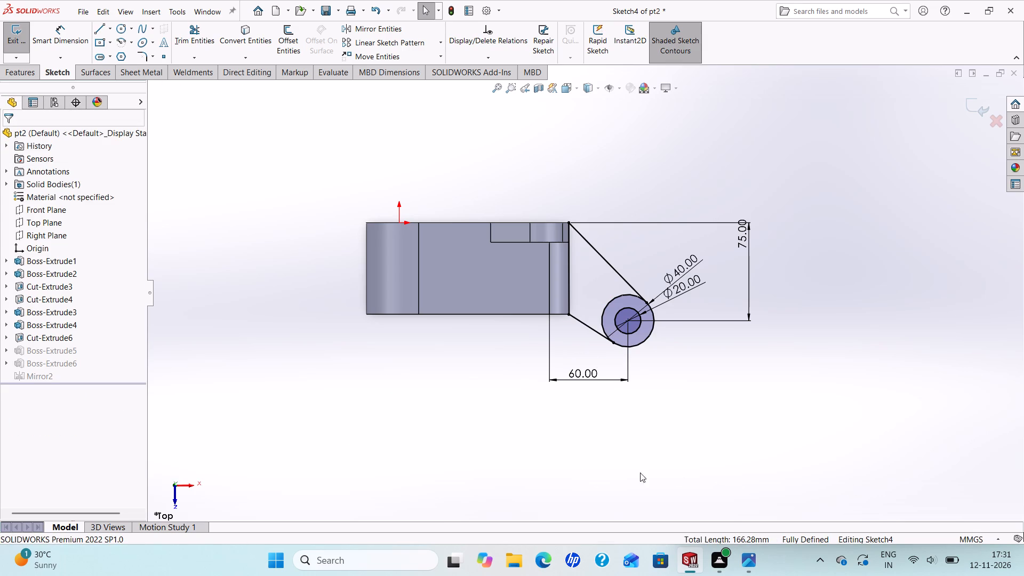
click(20, 38)
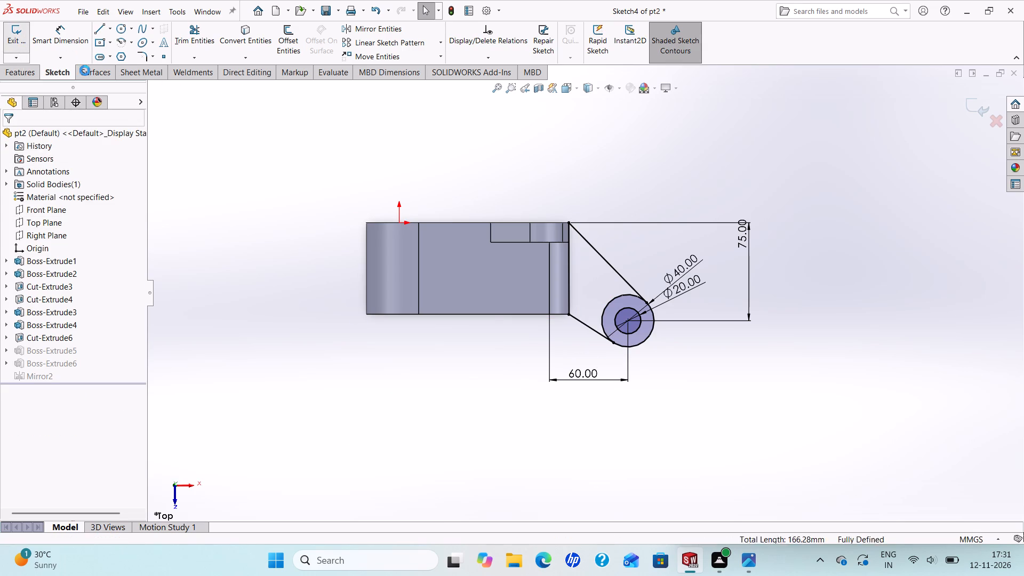
Examine the rebuilt part from all sides, checking the twin eye clevis arms, housing, cross bore and mounting lugs.
middle_drag(440, 308, 364, 301)
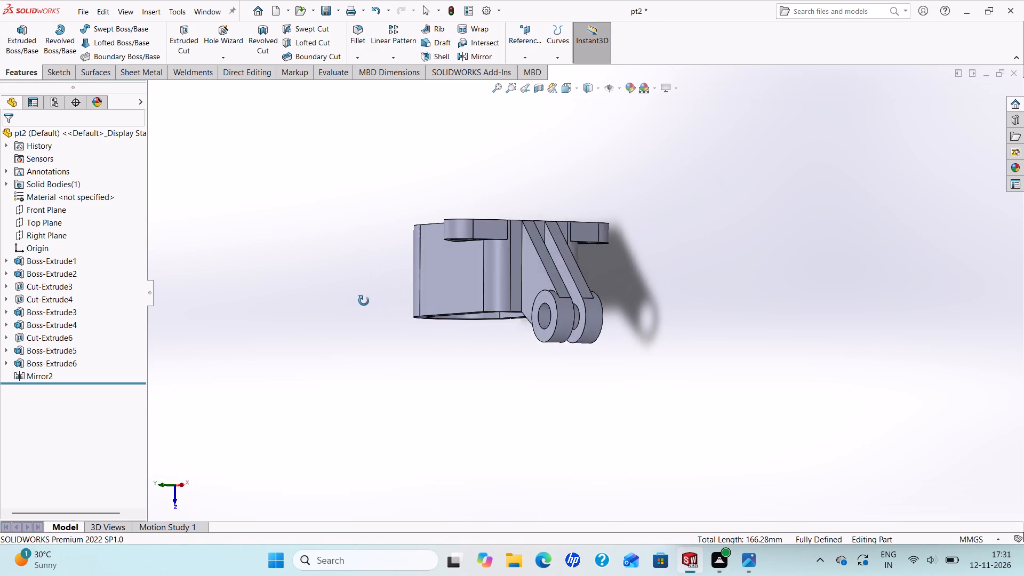
middle_drag(364, 301, 319, 181)
scroll(467, 341, up, 3)
middle_drag(484, 334, 491, 234)
scroll(482, 316, up, 1)
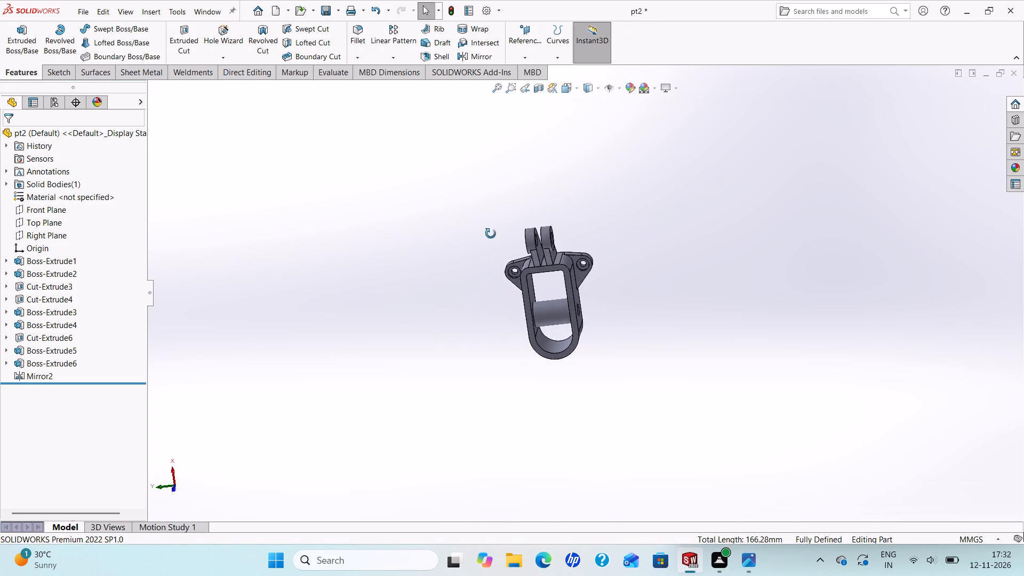
middle_drag(491, 234, 507, 124)
middle_drag(664, 301, 547, 277)
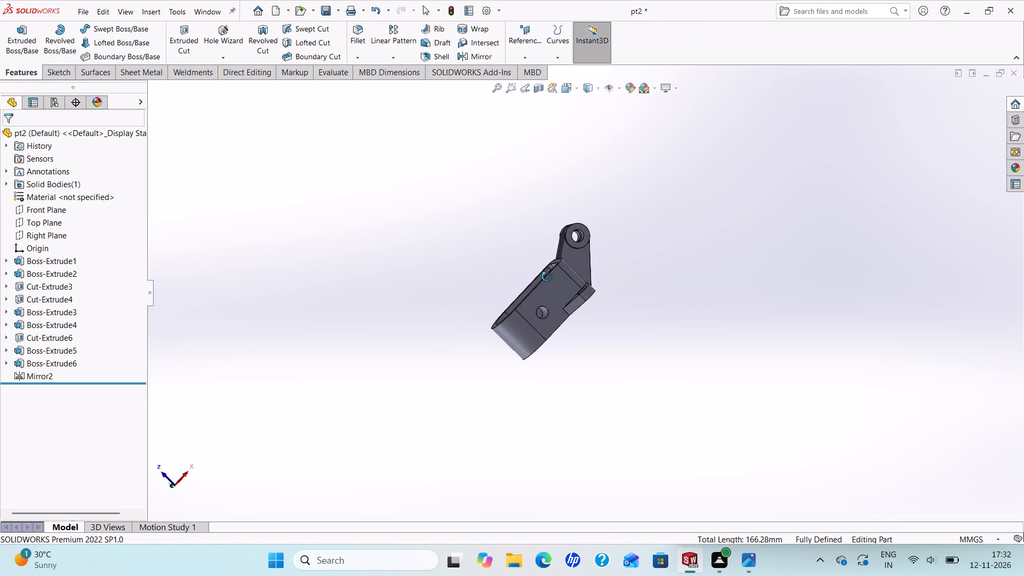
middle_drag(547, 277, 538, 300)
scroll(547, 321, up, 2)
scroll(594, 262, down, 3)
middle_drag(563, 317, 638, 375)
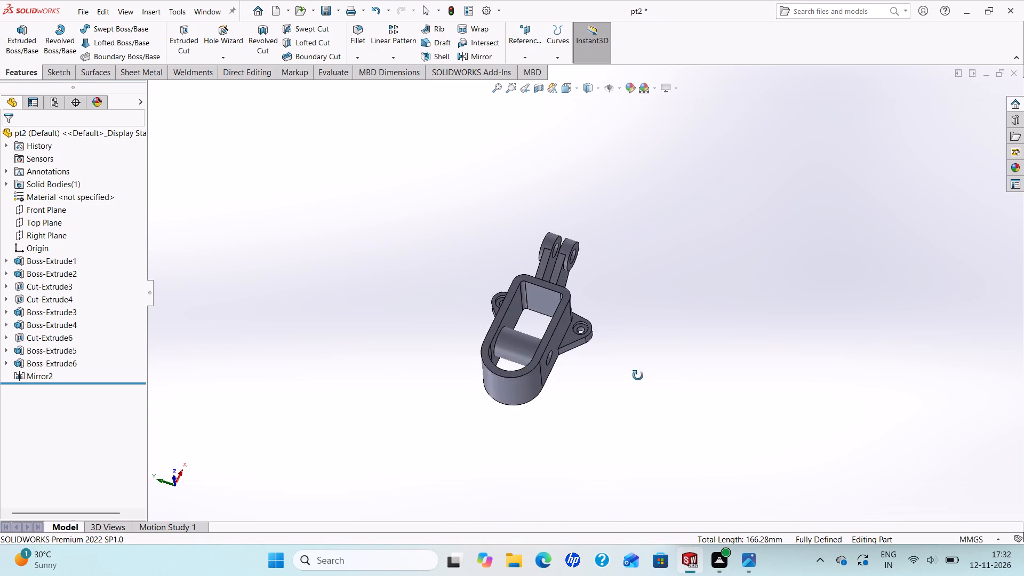
middle_drag(638, 375, 572, 335)
scroll(581, 346, up, 3)
scroll(600, 356, down, 3)
middle_drag(594, 347, 523, 359)
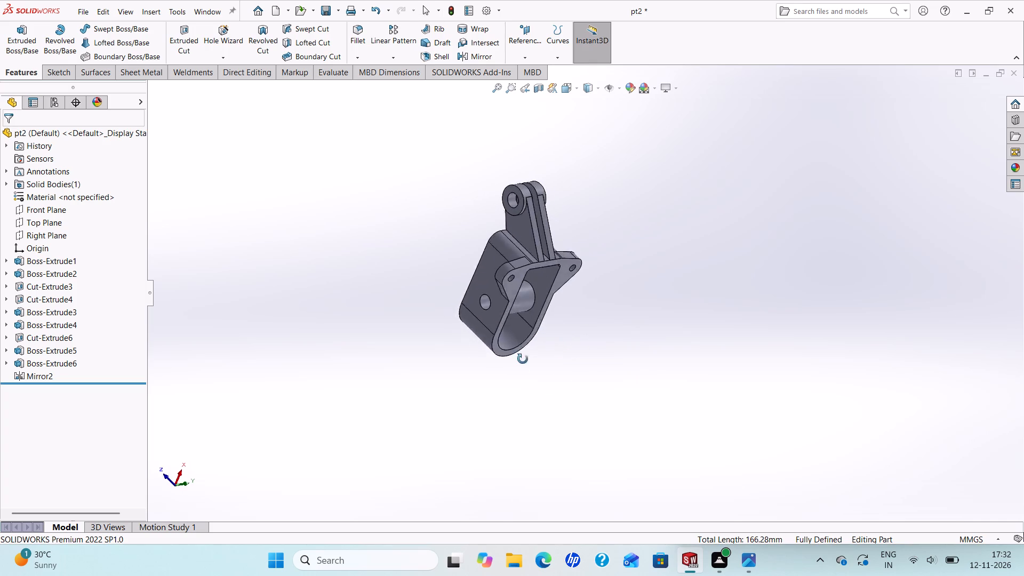
middle_drag(523, 359, 597, 423)
scroll(581, 239, down, 4)
middle_drag(573, 275, 639, 334)
scroll(639, 334, up, 1)
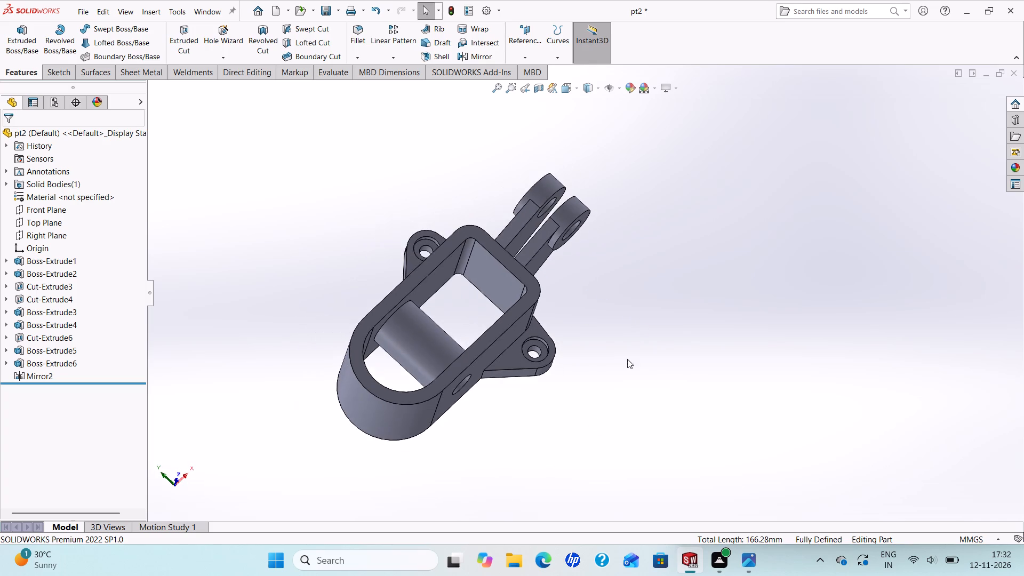
middle_drag(505, 441, 425, 364)
scroll(447, 373, up, 3)
scroll(566, 270, down, 2)
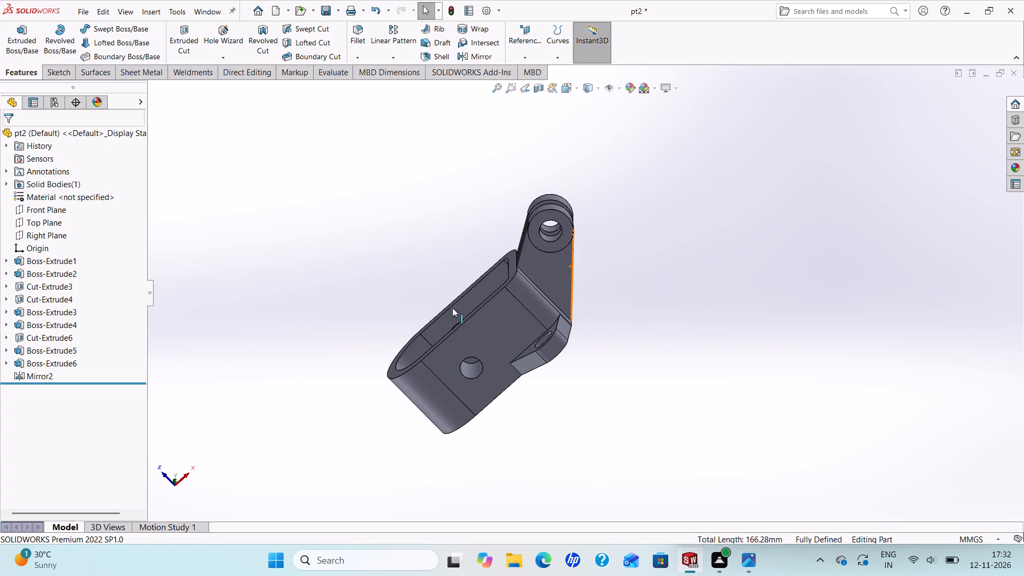
scroll(424, 388, down, 1)
scroll(529, 331, up, 2)
scroll(579, 310, down, 3)
scroll(500, 294, down, 4)
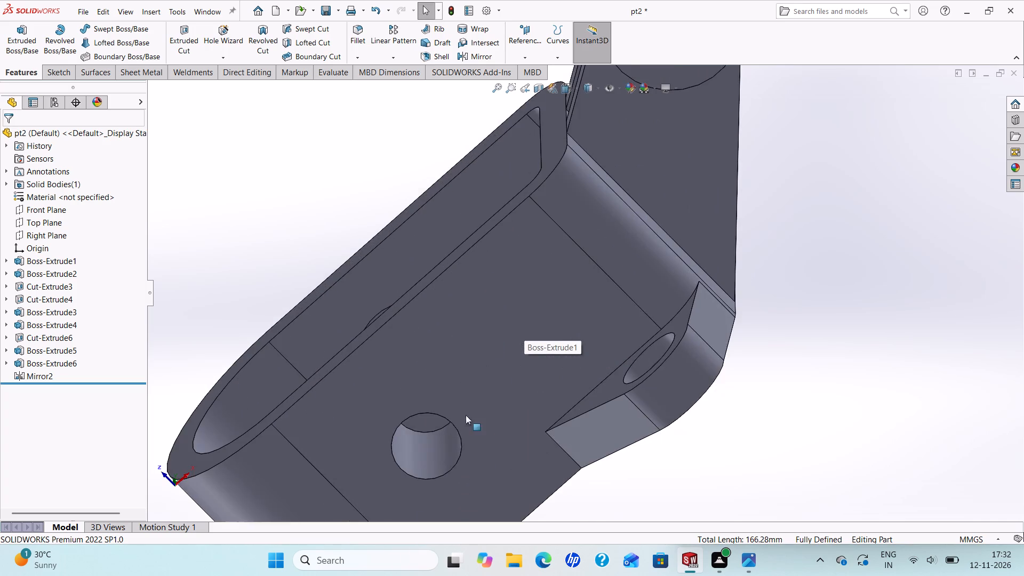
scroll(515, 458, up, 4)
scroll(542, 414, down, 4)
scroll(558, 366, up, 5)
scroll(570, 238, down, 3)
scroll(623, 226, up, 4)
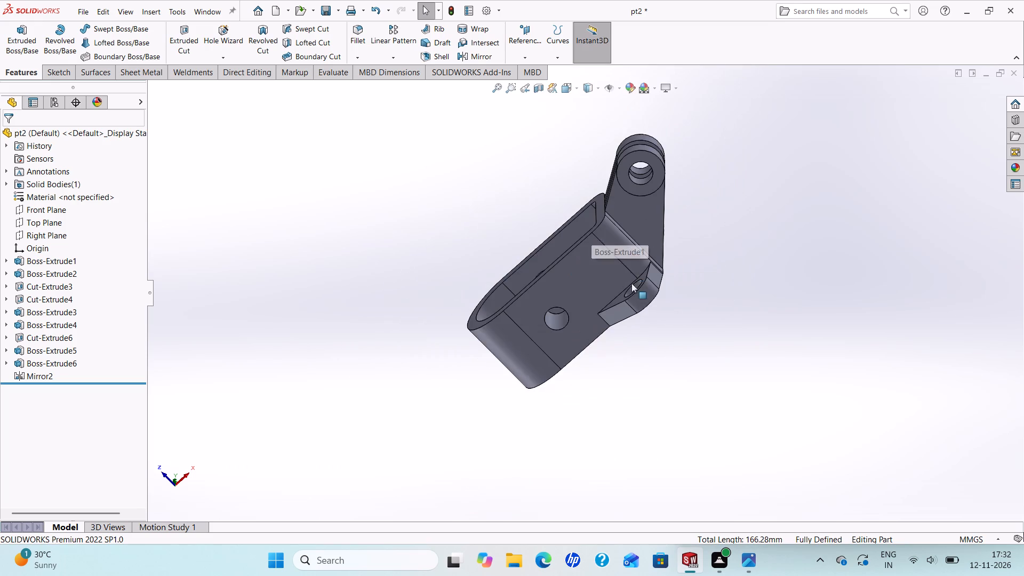
middle_drag(631, 282, 707, 278)
scroll(648, 294, down, 2)
scroll(558, 348, down, 1)
middle_drag(537, 372, 534, 370)
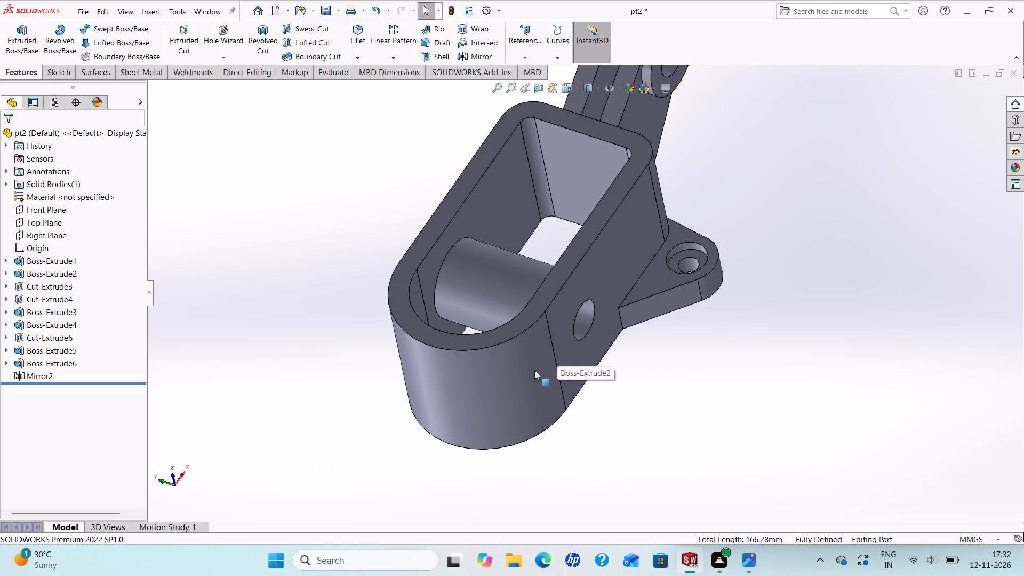
middle_drag(534, 370, 456, 338)
scroll(665, 269, up, 2)
scroll(710, 258, down, 4)
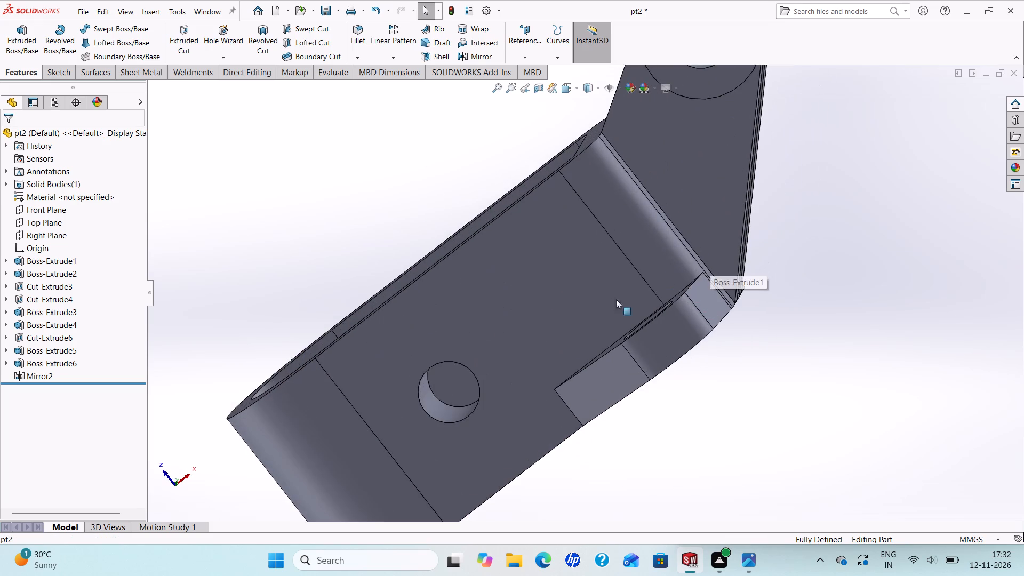
scroll(554, 439, up, 3)
scroll(776, 481, down, 2)
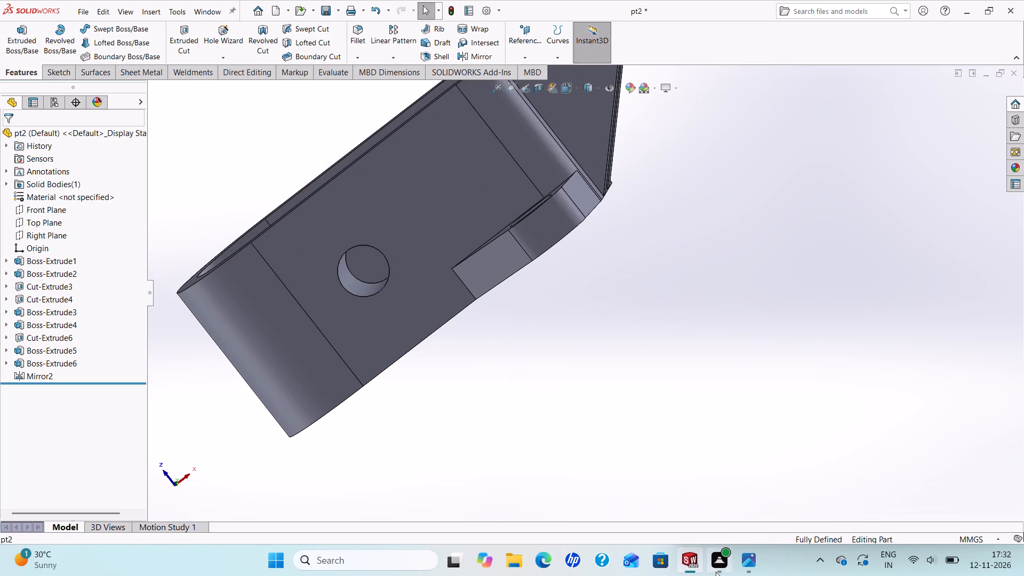
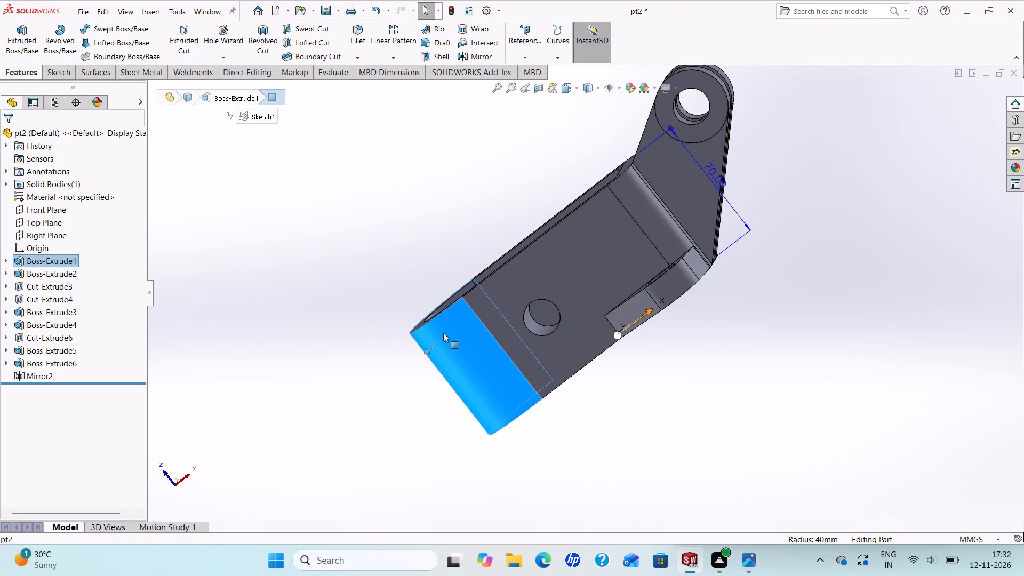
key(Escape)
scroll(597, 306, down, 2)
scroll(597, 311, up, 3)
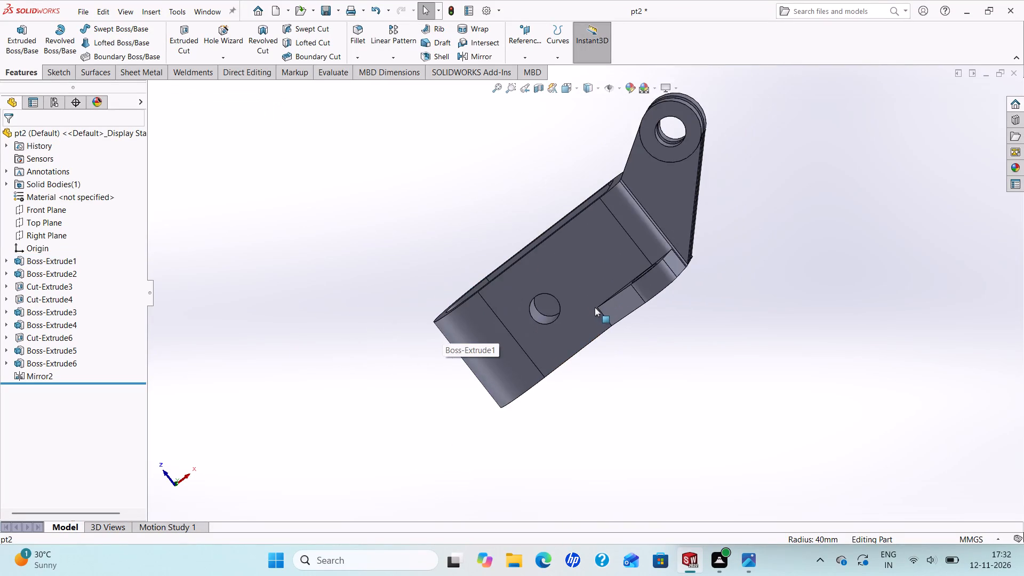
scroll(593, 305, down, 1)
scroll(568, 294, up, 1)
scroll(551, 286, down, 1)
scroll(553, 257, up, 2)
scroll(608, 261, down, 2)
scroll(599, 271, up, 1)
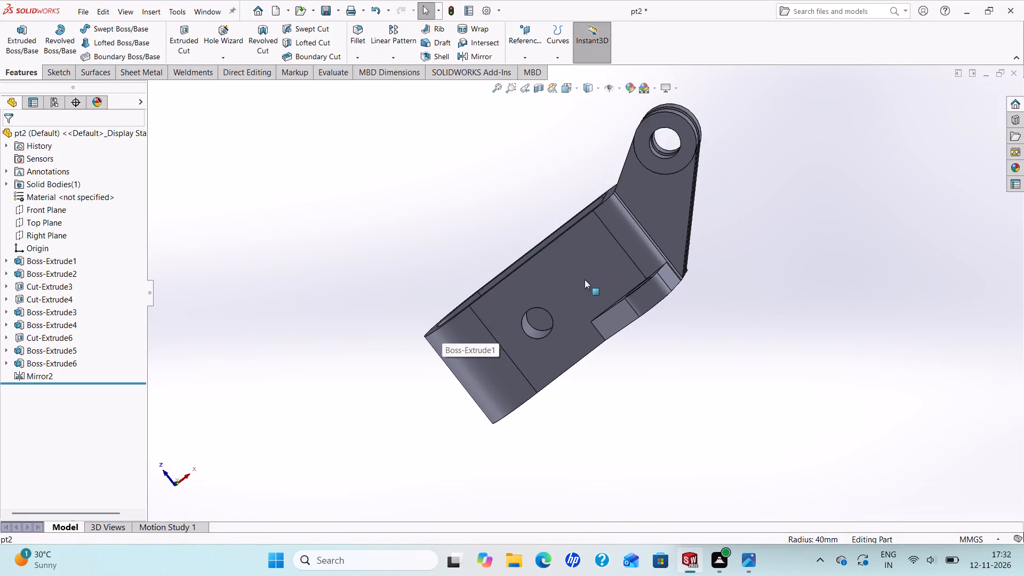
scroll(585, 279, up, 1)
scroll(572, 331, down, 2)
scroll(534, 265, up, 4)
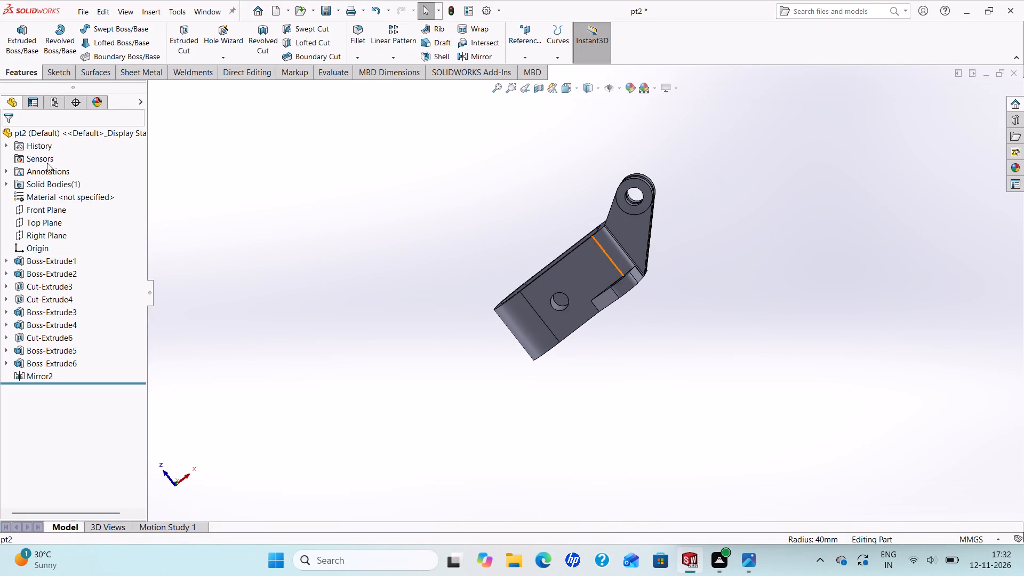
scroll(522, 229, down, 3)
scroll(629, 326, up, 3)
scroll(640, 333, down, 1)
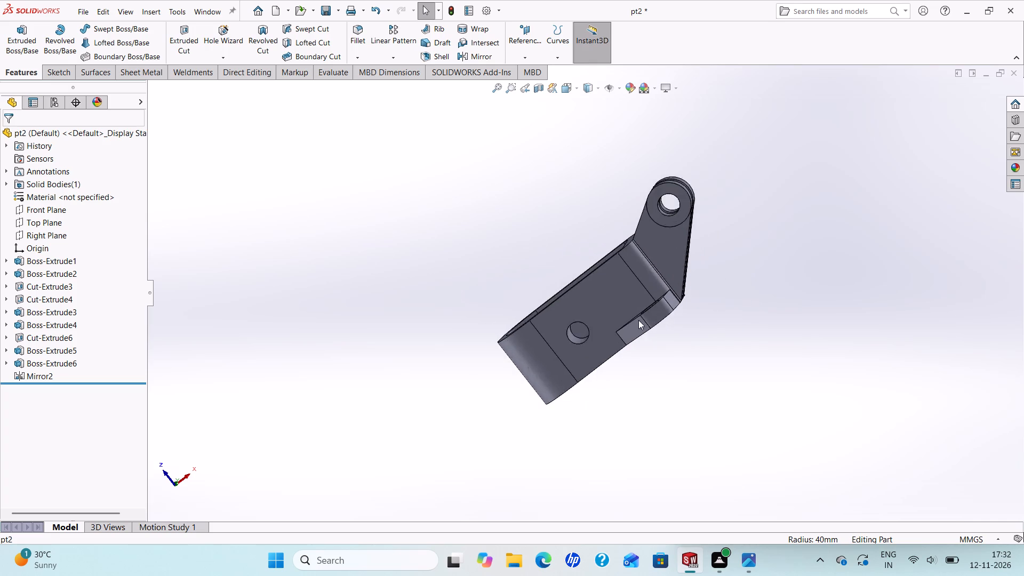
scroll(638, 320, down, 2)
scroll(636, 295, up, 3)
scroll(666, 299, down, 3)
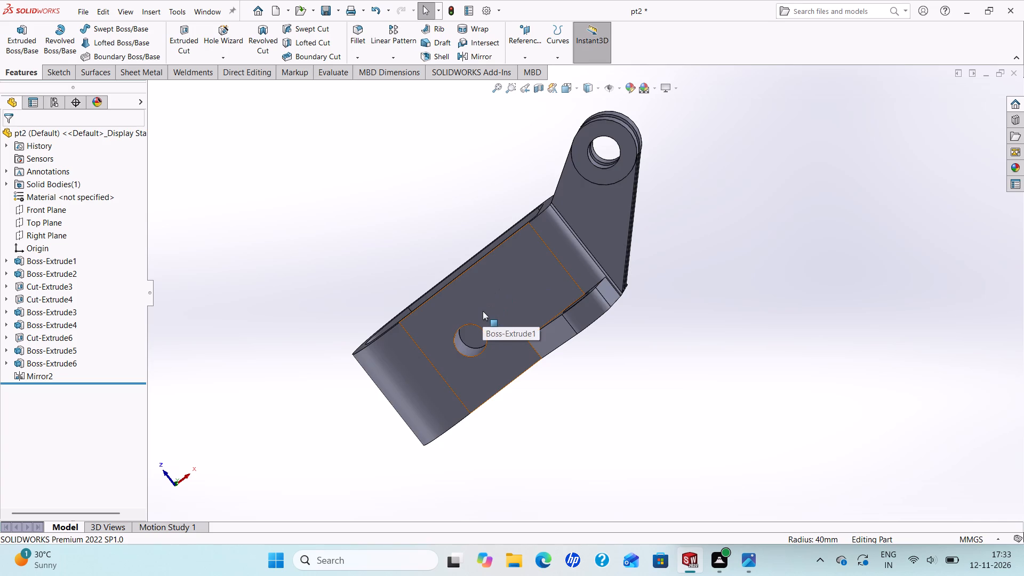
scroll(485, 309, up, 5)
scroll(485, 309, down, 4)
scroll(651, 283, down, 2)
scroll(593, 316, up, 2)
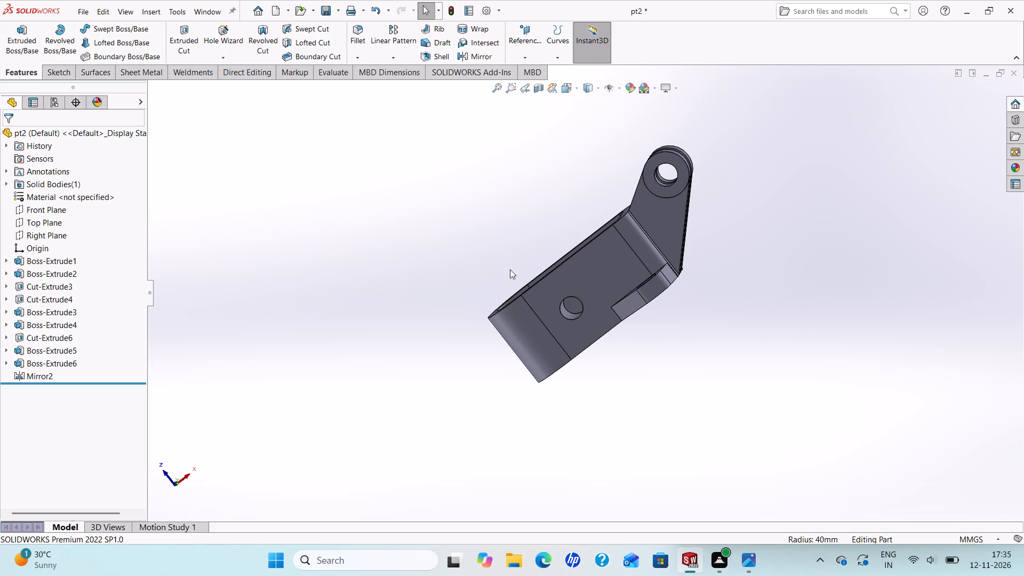
Examine the part from several sides, checking the open housing, cross bore, mounting lugs and twin eye clevis.
middle_drag(485, 286, 298, 309)
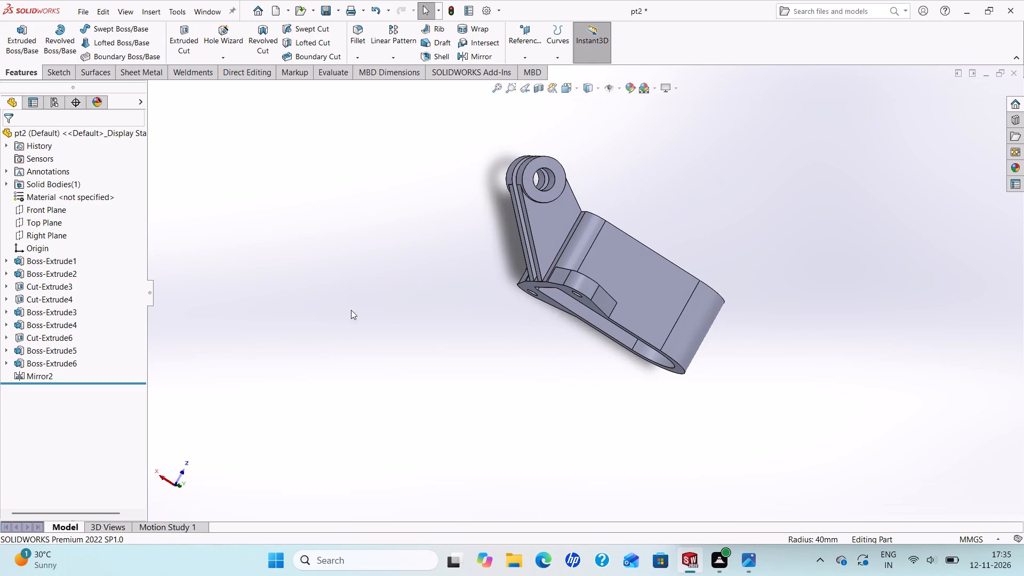
scroll(549, 315, down, 1)
scroll(630, 285, down, 3)
middle_drag(619, 291, 580, 225)
scroll(618, 290, up, 1)
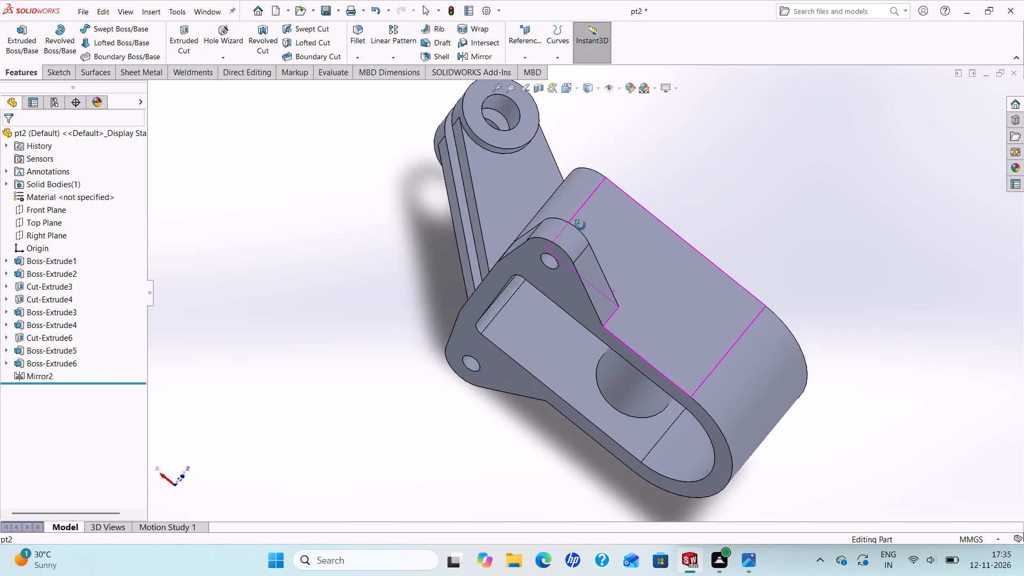
middle_drag(580, 225, 433, 232)
scroll(441, 236, up, 2)
scroll(725, 361, down, 1)
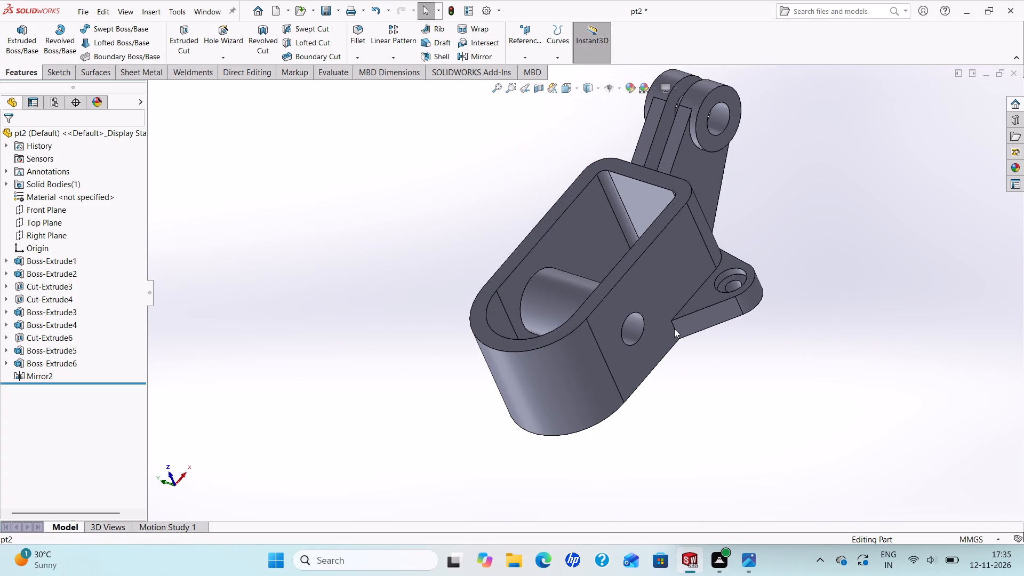
middle_drag(658, 315, 585, 315)
scroll(654, 278, down, 2)
scroll(651, 276, up, 3)
middle_drag(621, 272, 627, 274)
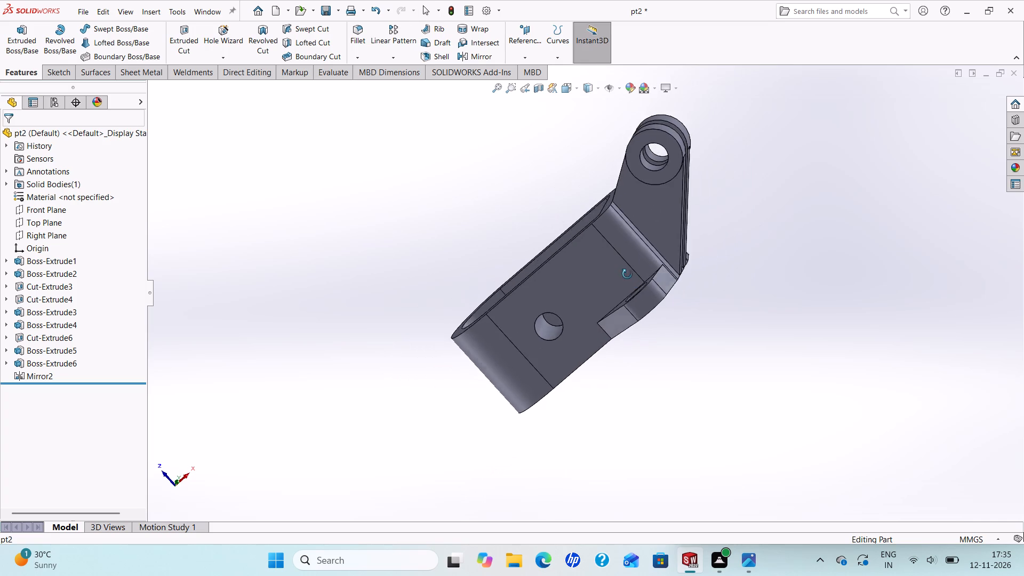
middle_drag(627, 274, 638, 278)
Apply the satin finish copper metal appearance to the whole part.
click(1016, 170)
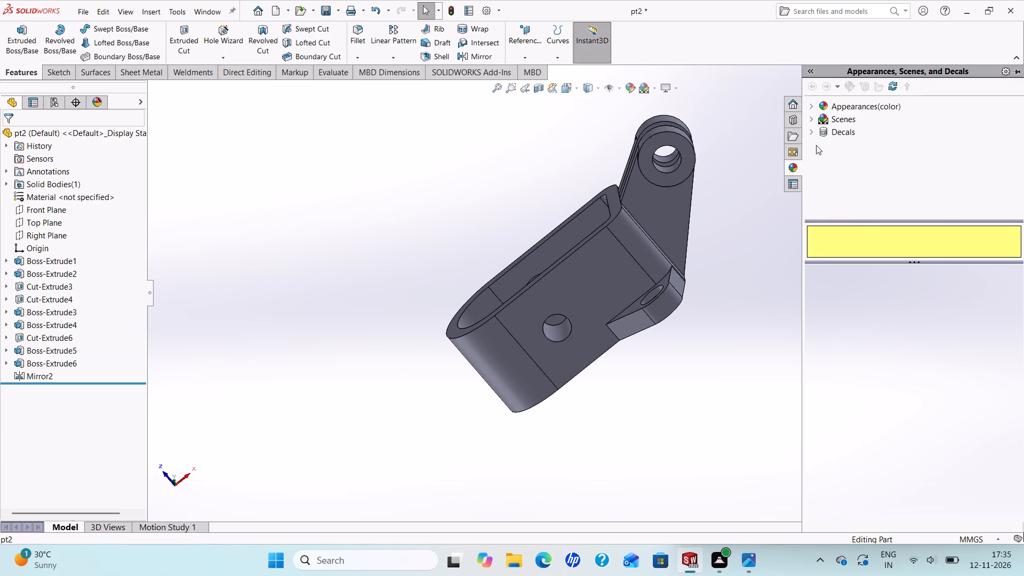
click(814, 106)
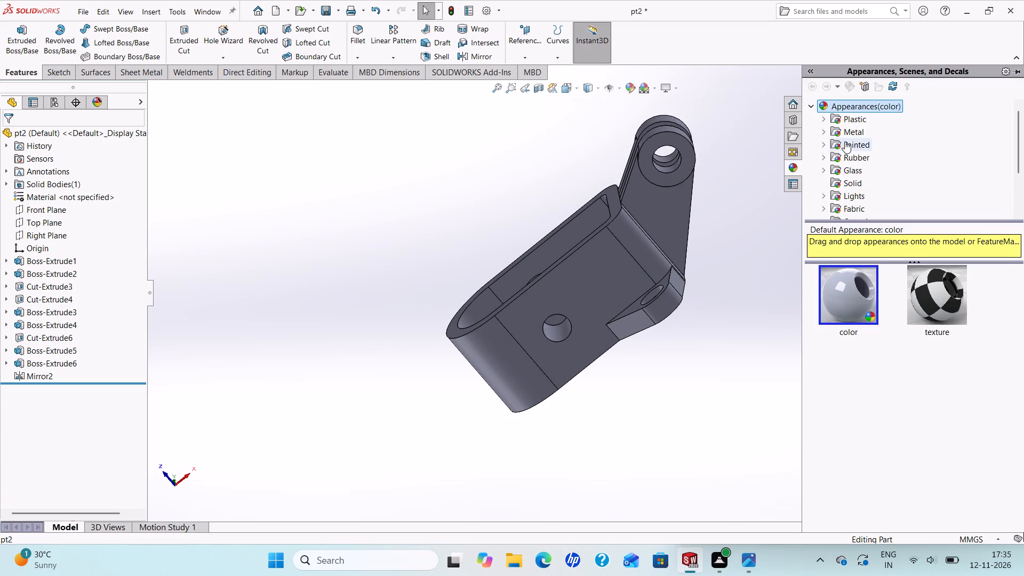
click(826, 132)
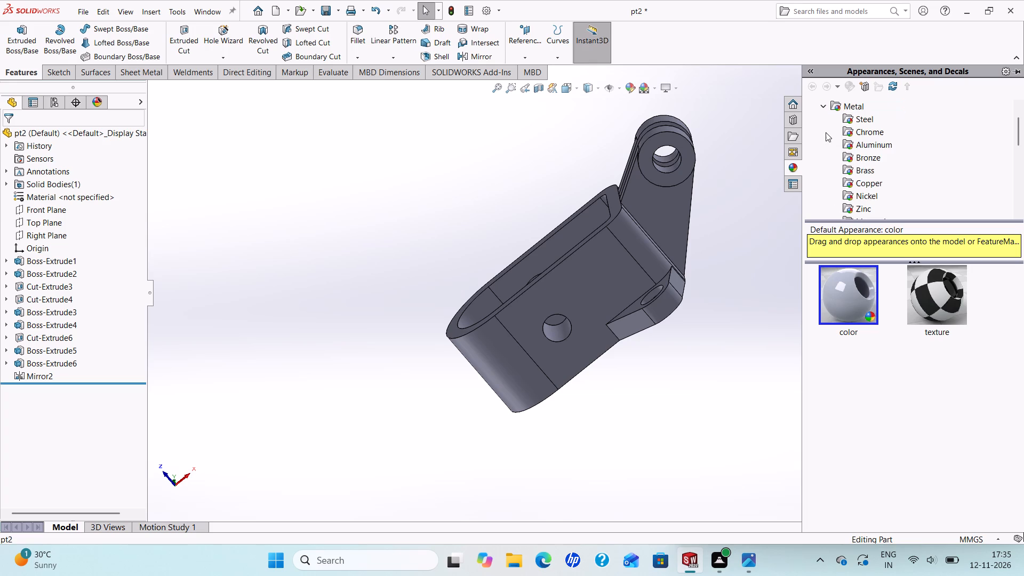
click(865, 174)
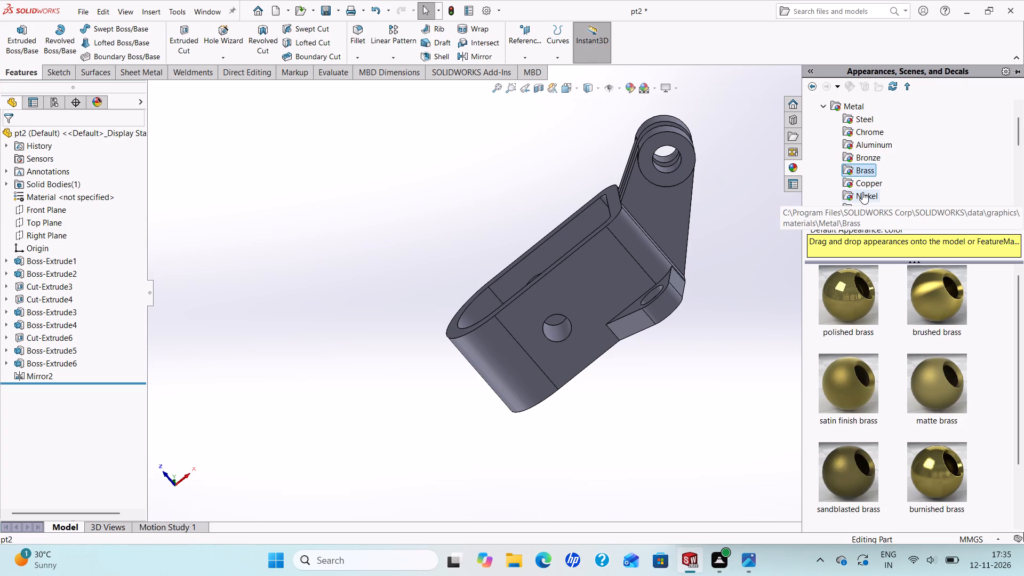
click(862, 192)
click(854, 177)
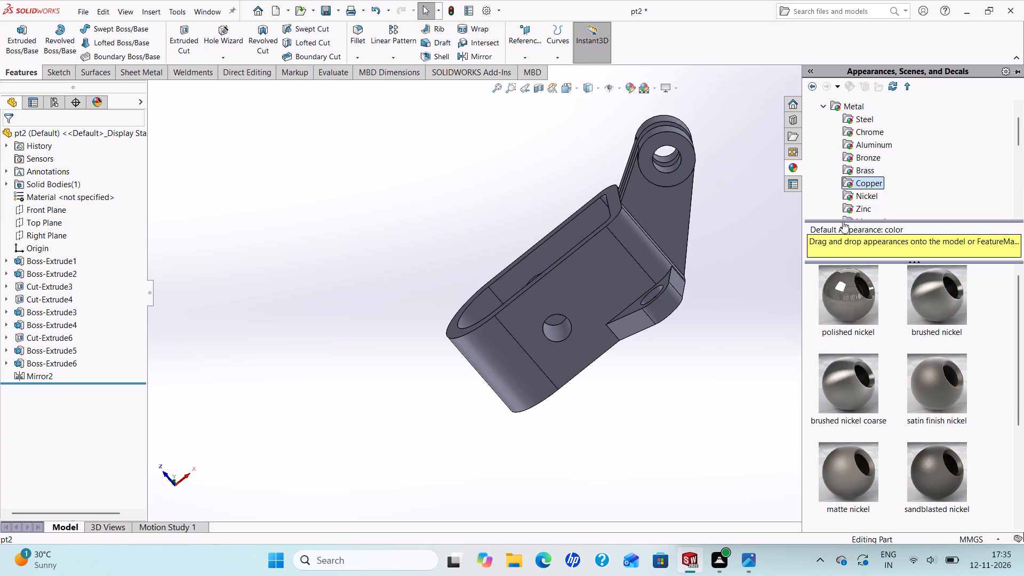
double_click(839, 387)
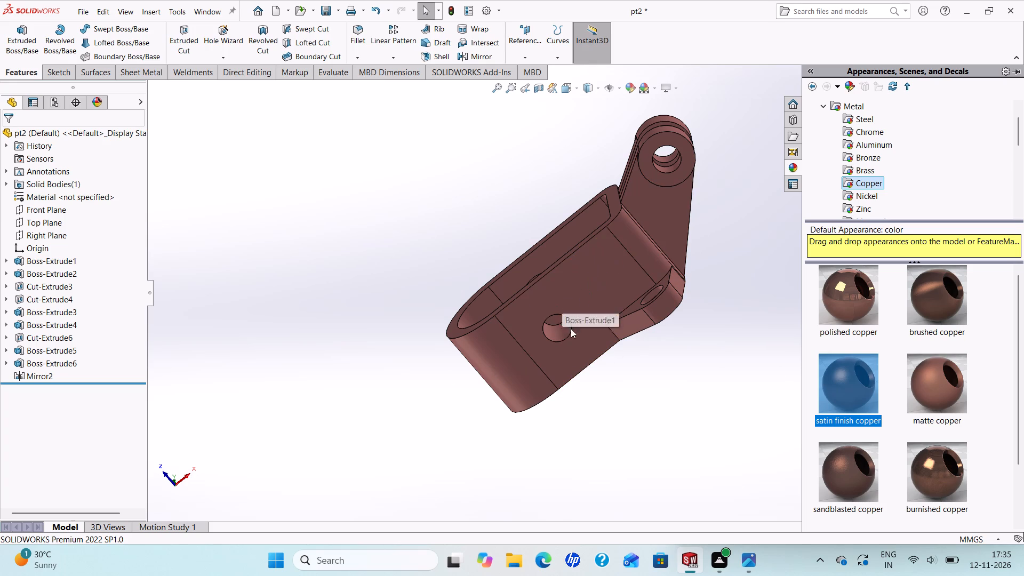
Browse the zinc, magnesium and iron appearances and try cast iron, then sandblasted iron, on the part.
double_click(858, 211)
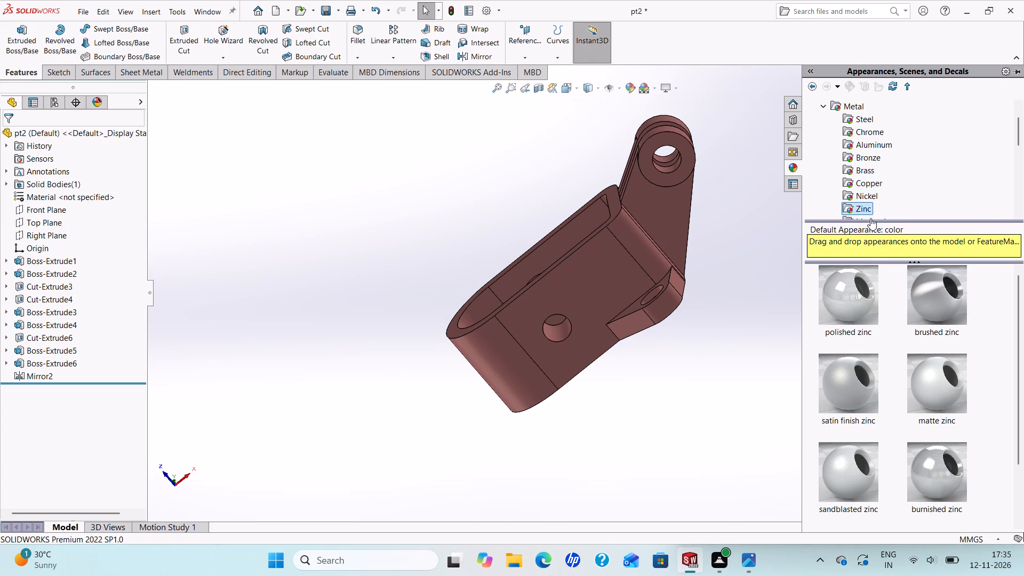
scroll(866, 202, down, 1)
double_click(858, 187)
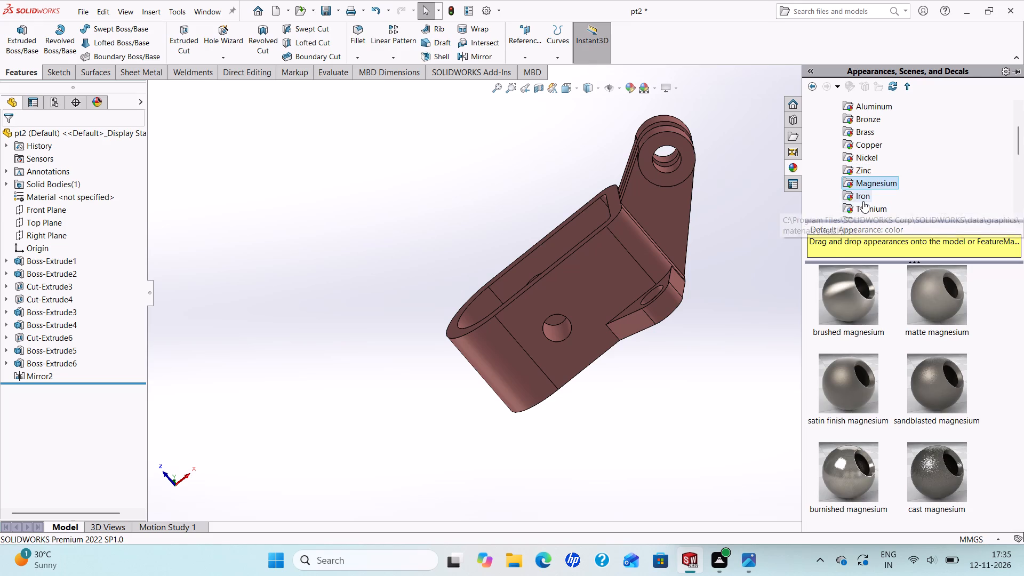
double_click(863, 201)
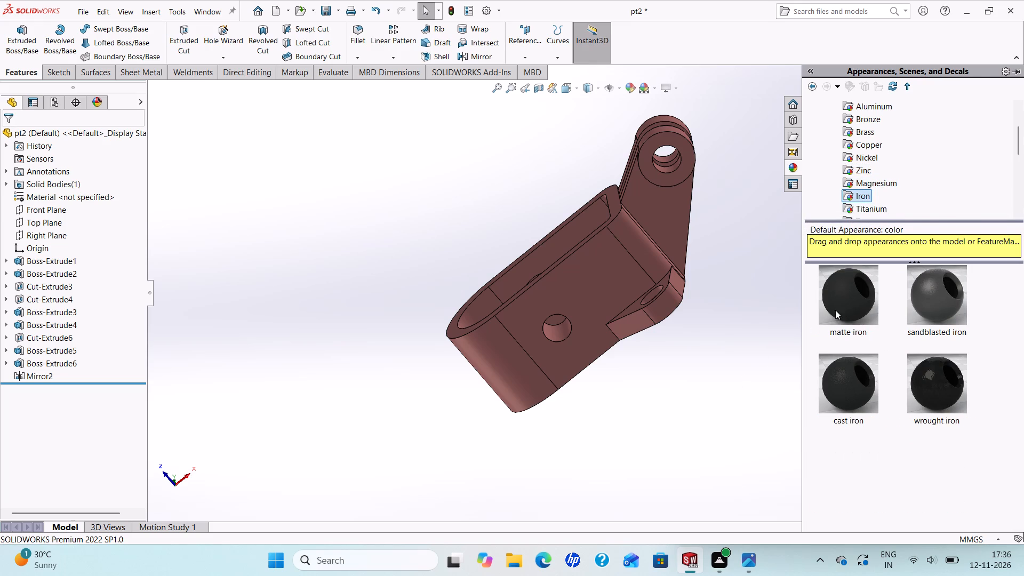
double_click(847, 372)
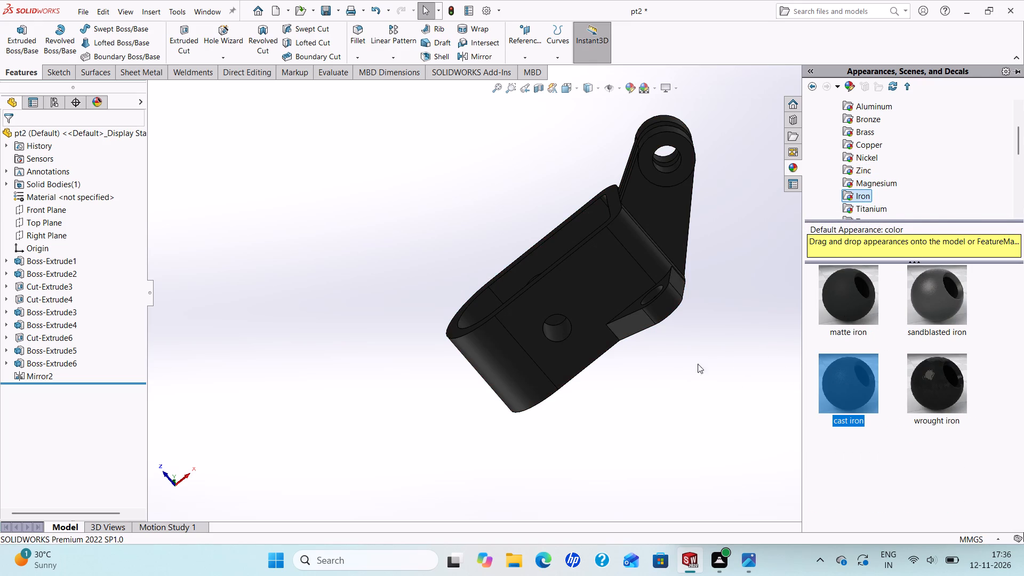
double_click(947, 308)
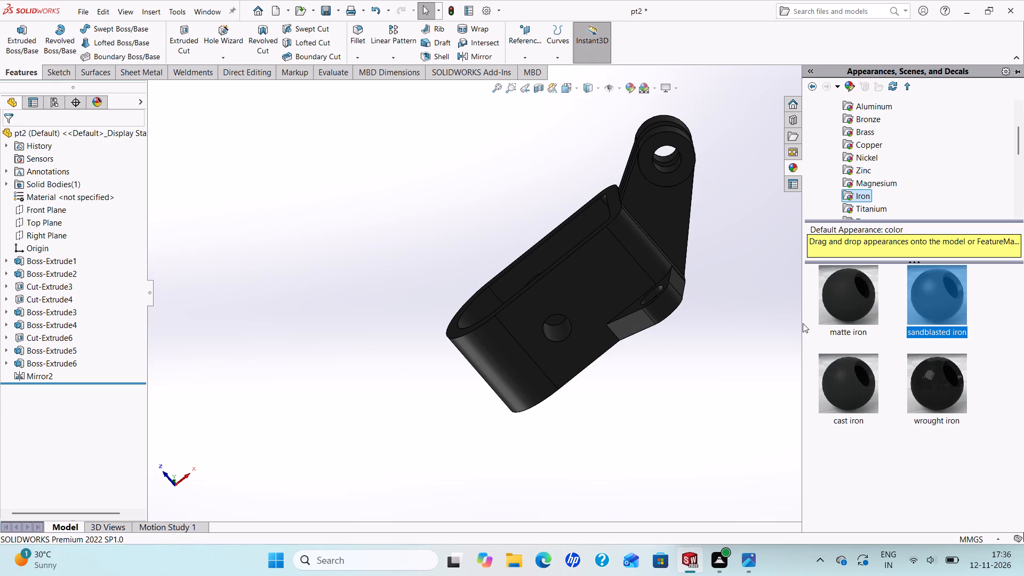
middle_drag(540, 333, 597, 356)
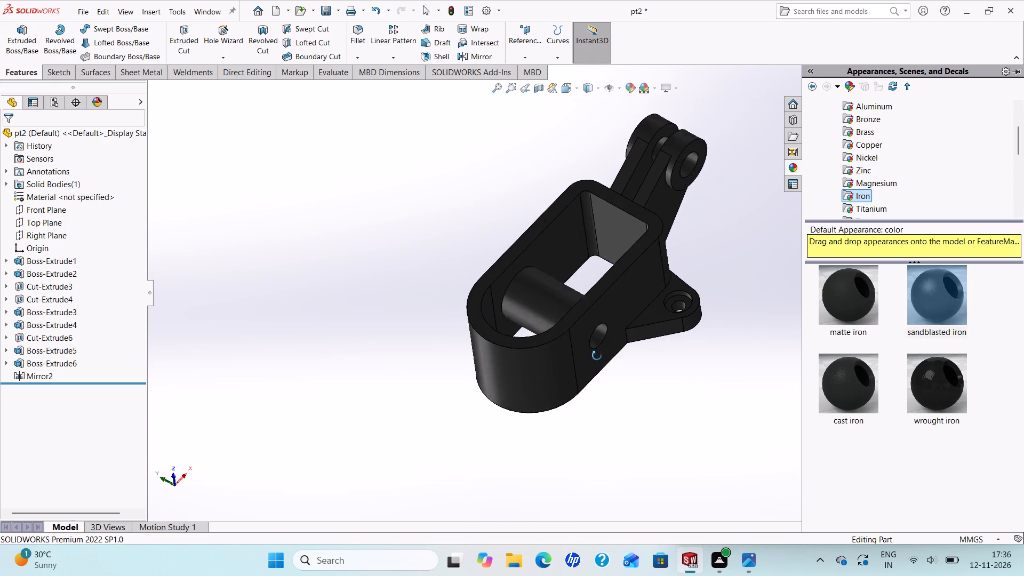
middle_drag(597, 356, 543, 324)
Apply the satin finish titanium metal appearance to the whole part.
double_click(874, 205)
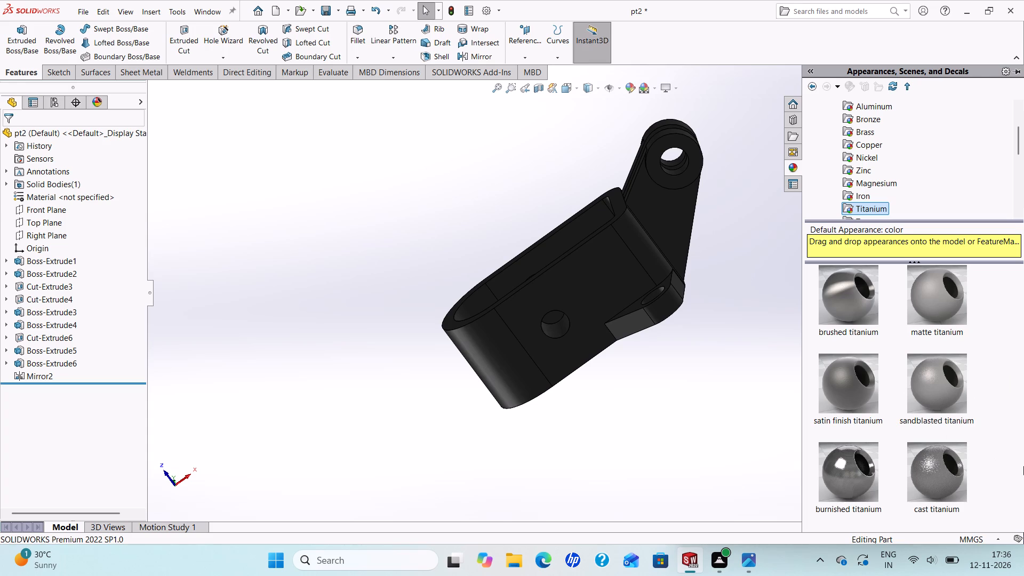
scroll(919, 429, down, 2)
double_click(852, 391)
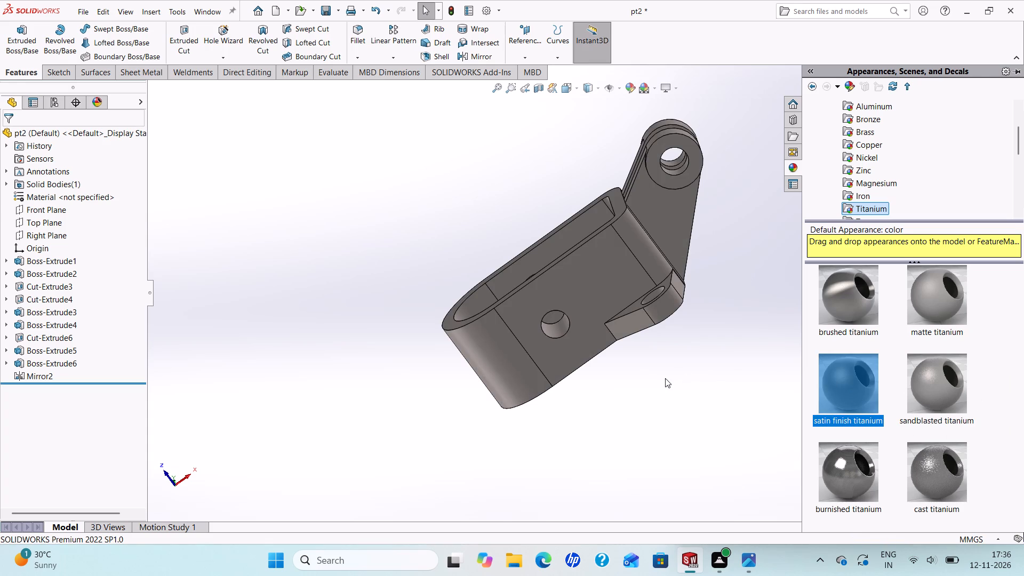
Inspect the part from several sides and compare its features with the views and dimensions in drawing 634.
middle_drag(665, 378, 532, 338)
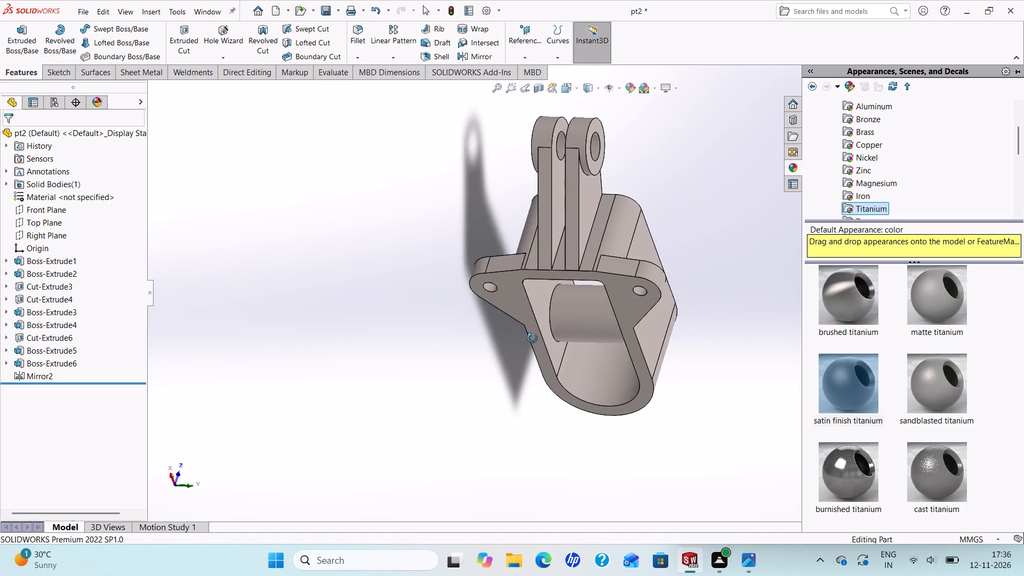
middle_drag(532, 338, 670, 428)
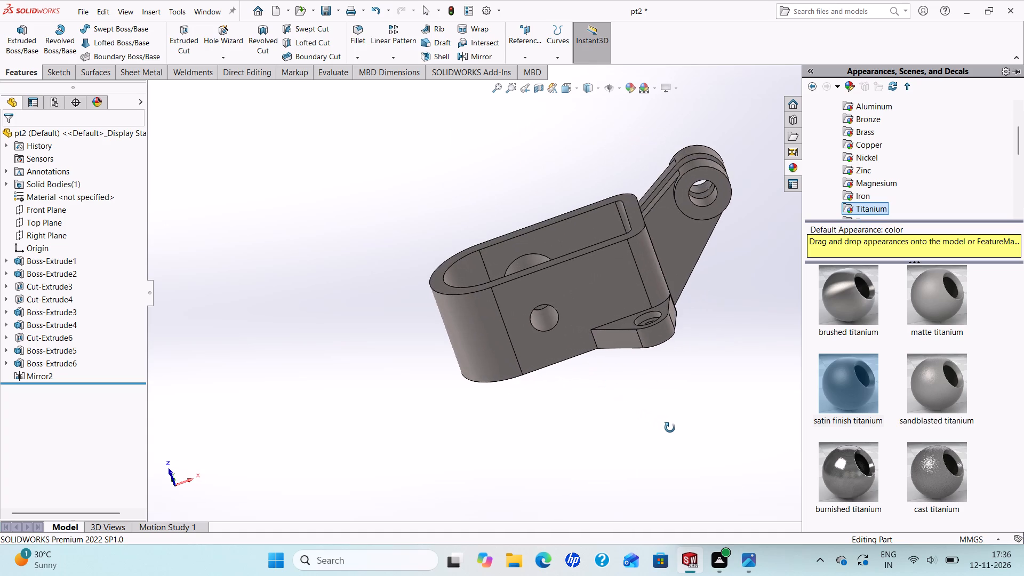
middle_drag(670, 428, 625, 495)
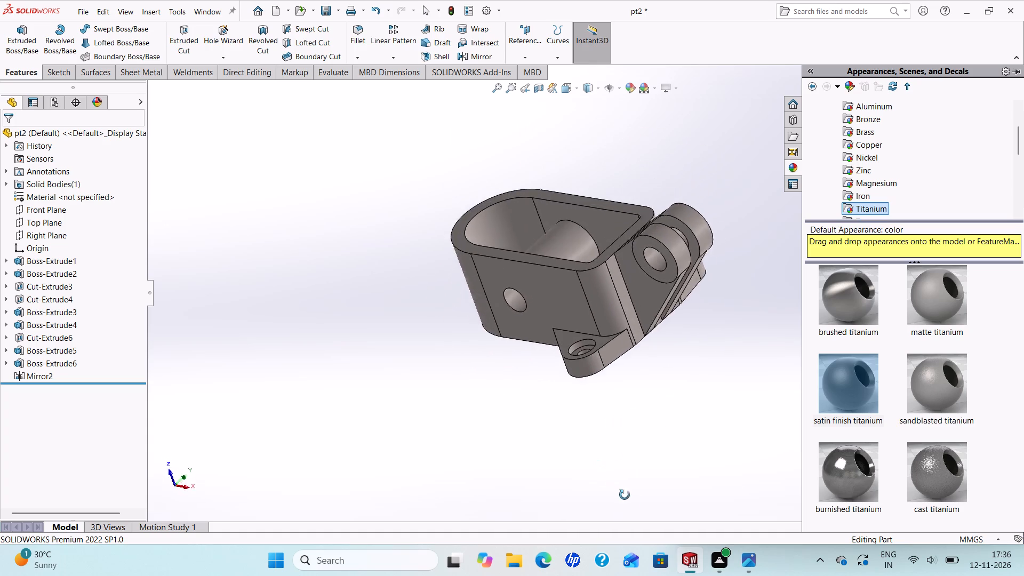
middle_drag(625, 495, 660, 515)
scroll(673, 495, up, 2)
scroll(644, 366, down, 1)
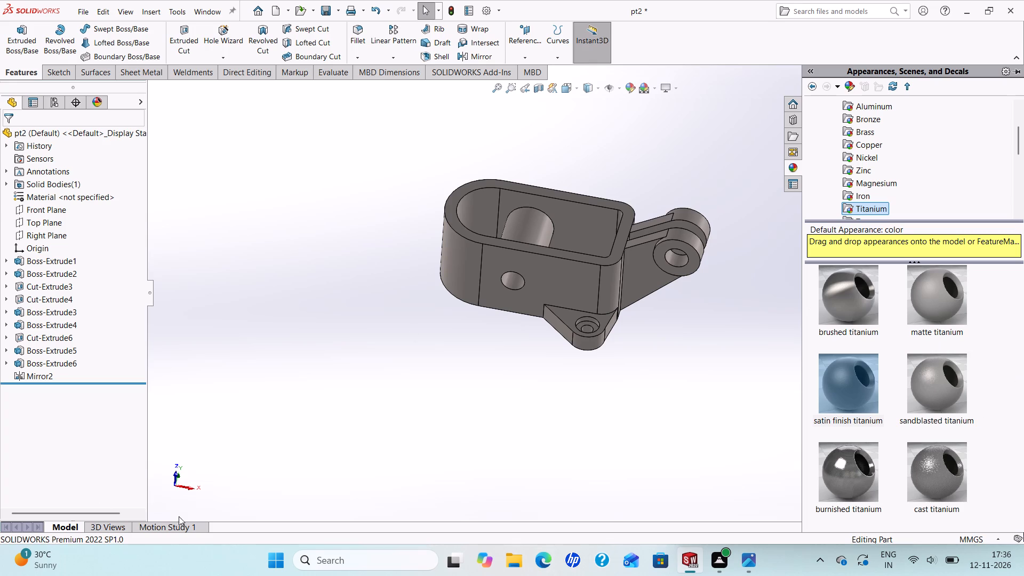
click(748, 556)
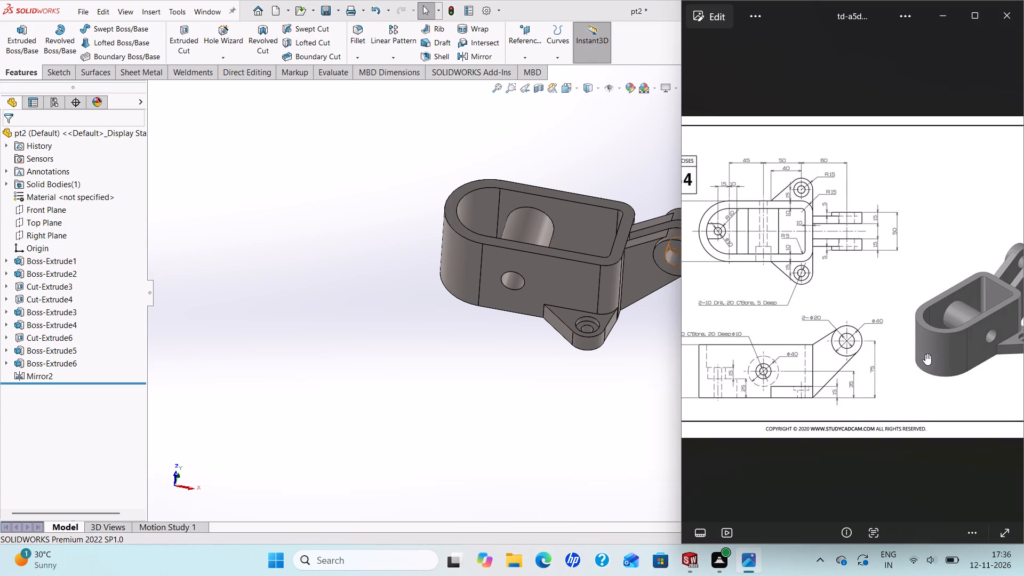
scroll(904, 358, down, 1)
scroll(913, 346, up, 1)
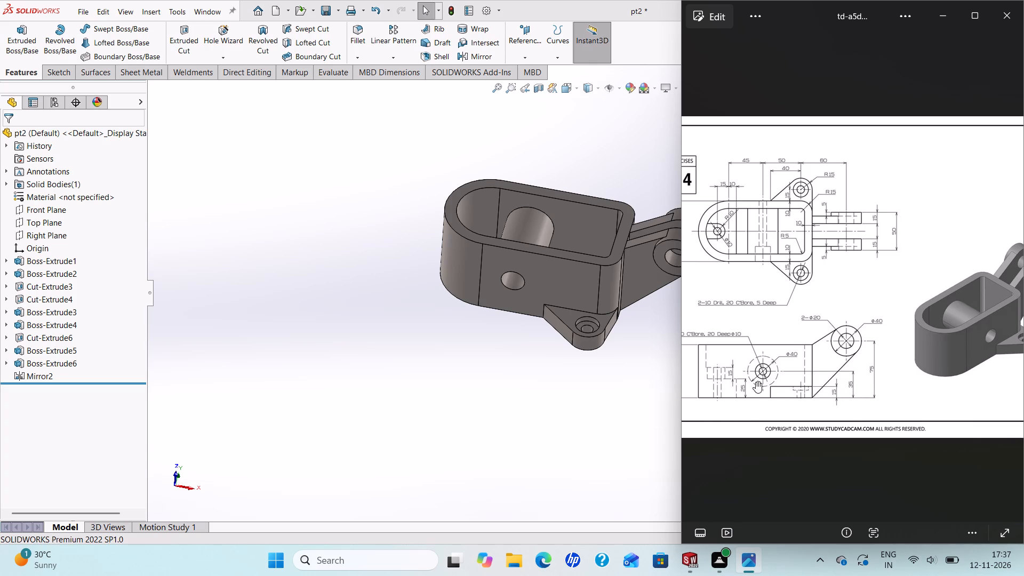
scroll(786, 373, up, 3)
scroll(786, 373, down, 5)
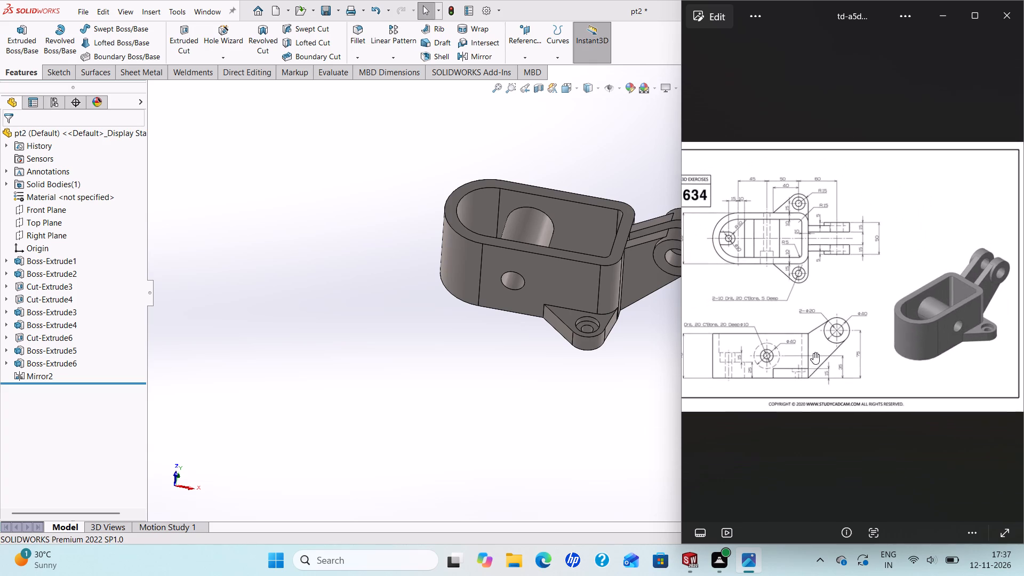
scroll(813, 353, down, 4)
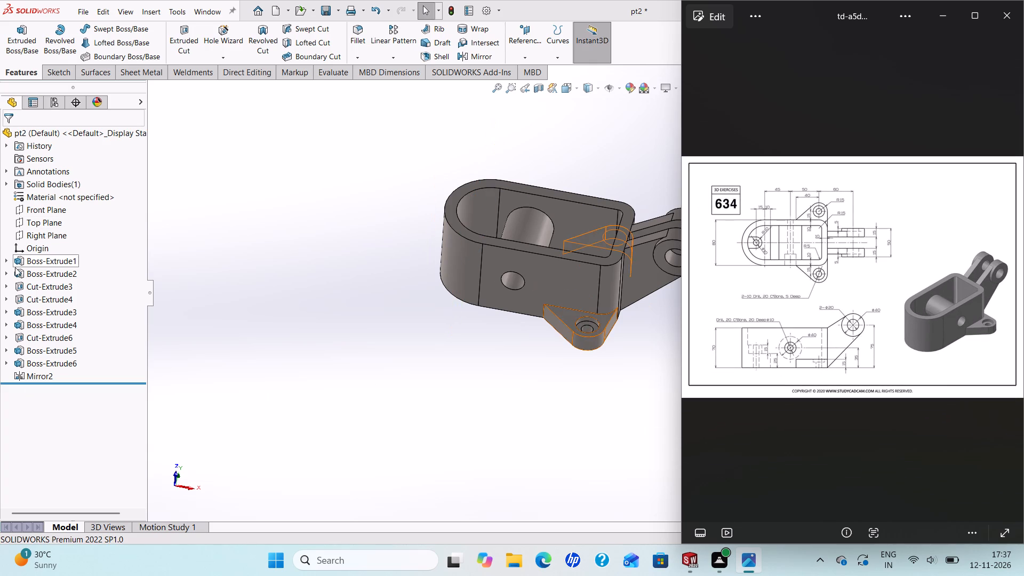
Extrude the ring between the 20 mm and 10 mm circles at the housing's rounded end, 10 mm blind from a 32.5 mm offset, merging the result.
click(8, 260)
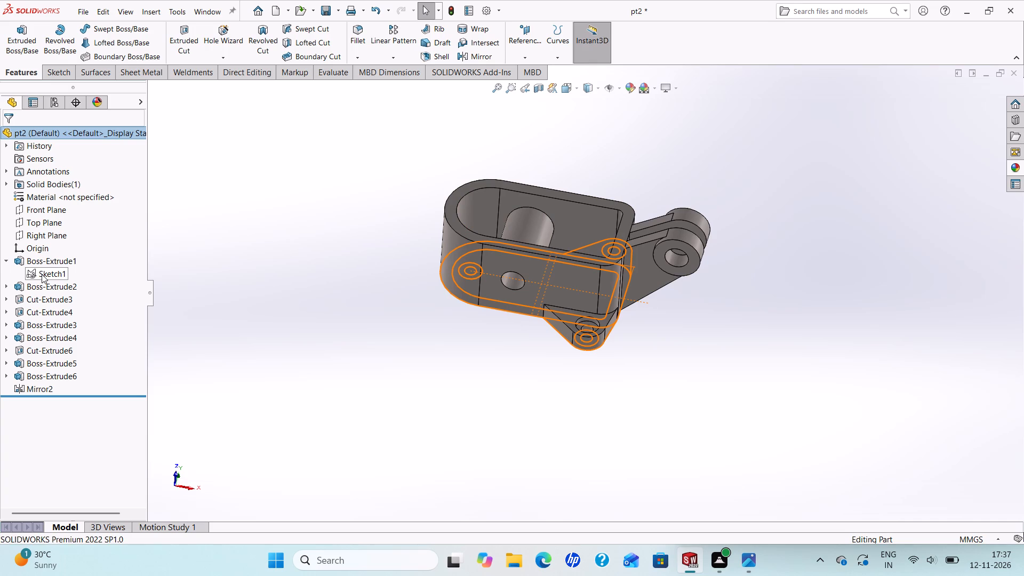
click(42, 274)
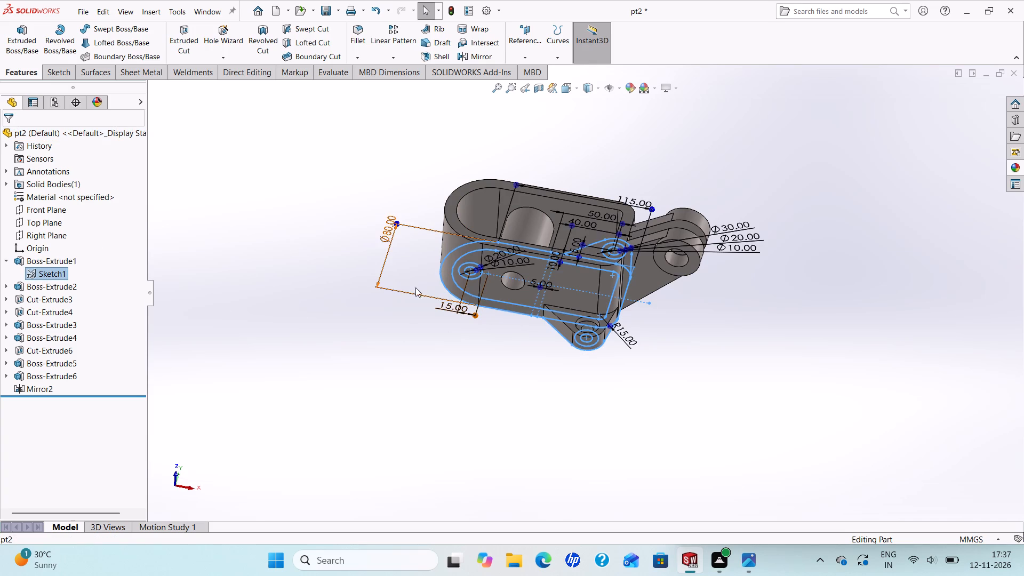
middle_drag(457, 305, 453, 381)
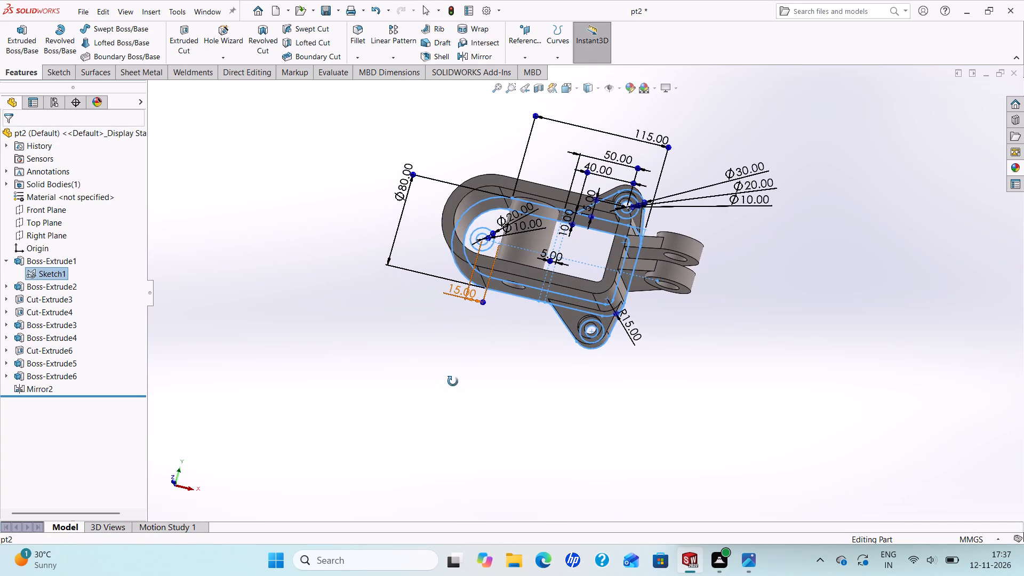
middle_drag(453, 381, 465, 368)
click(31, 35)
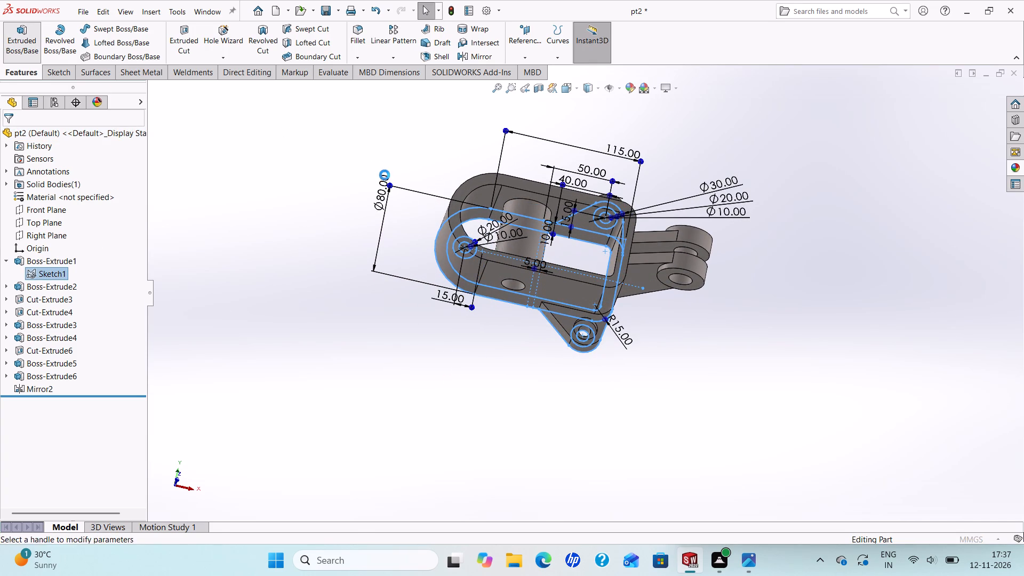
scroll(523, 240, down, 2)
middle_drag(500, 243, 494, 271)
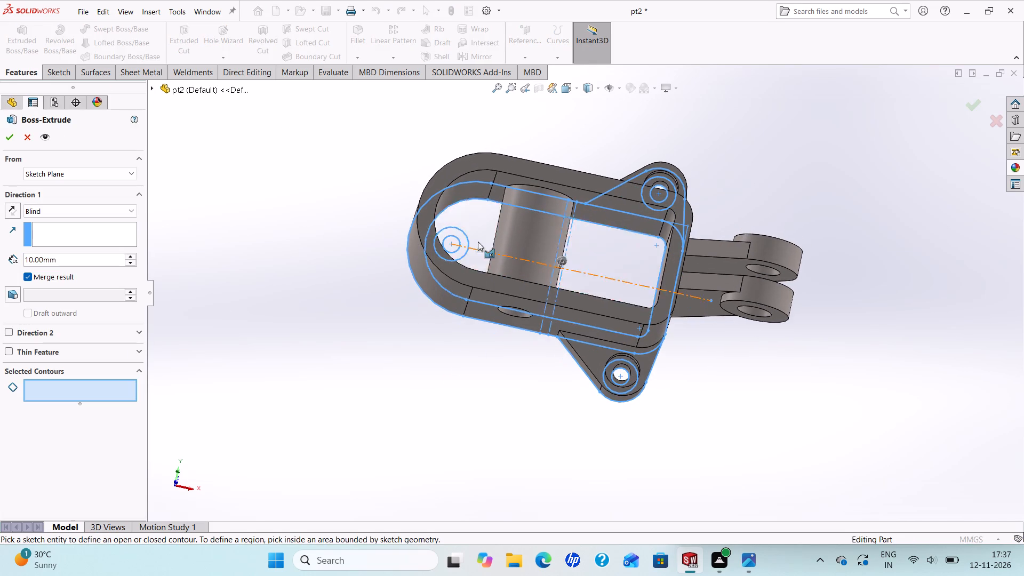
scroll(469, 232, down, 5)
click(493, 300)
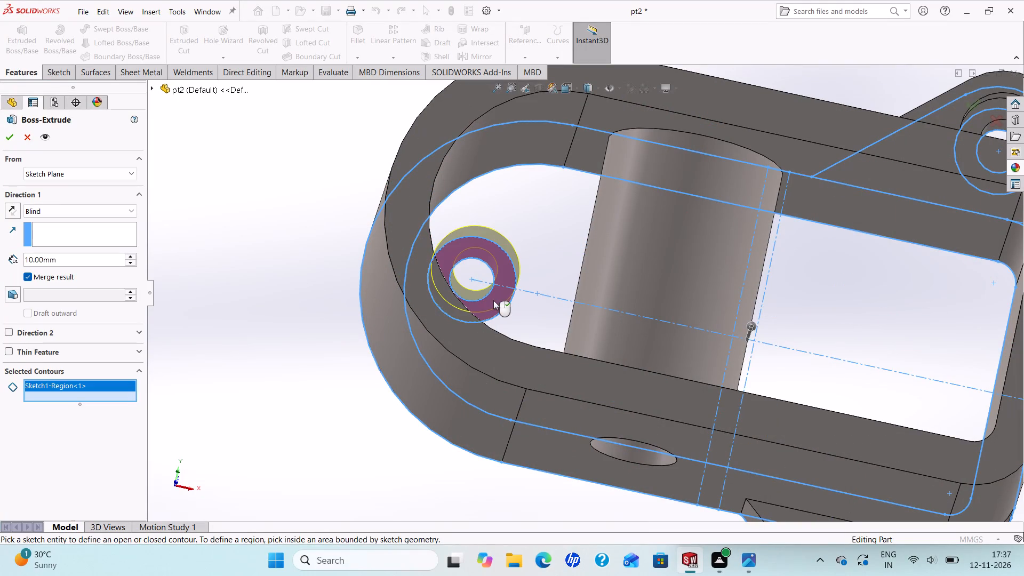
scroll(500, 290, up, 2)
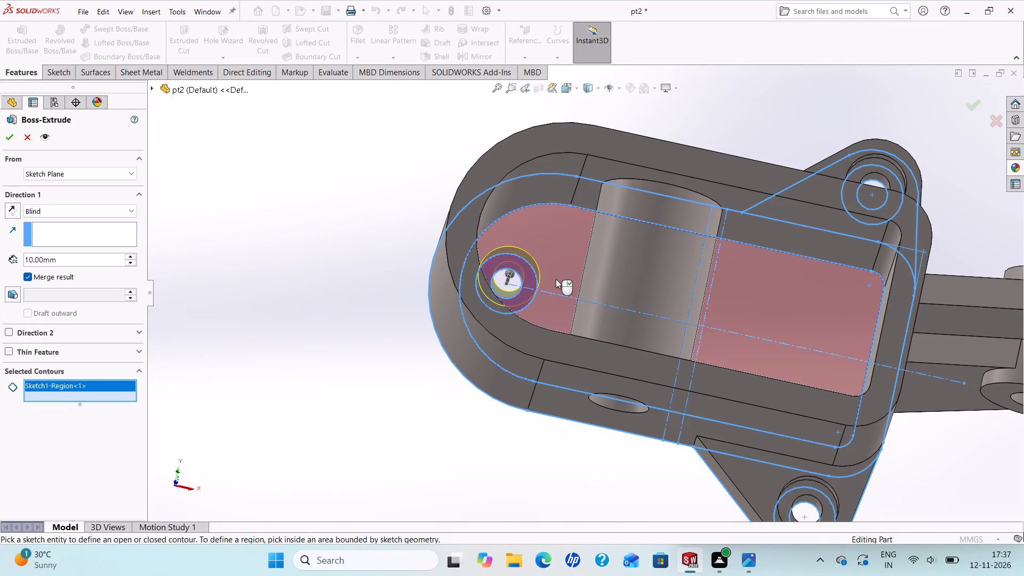
middle_drag(510, 301, 539, 249)
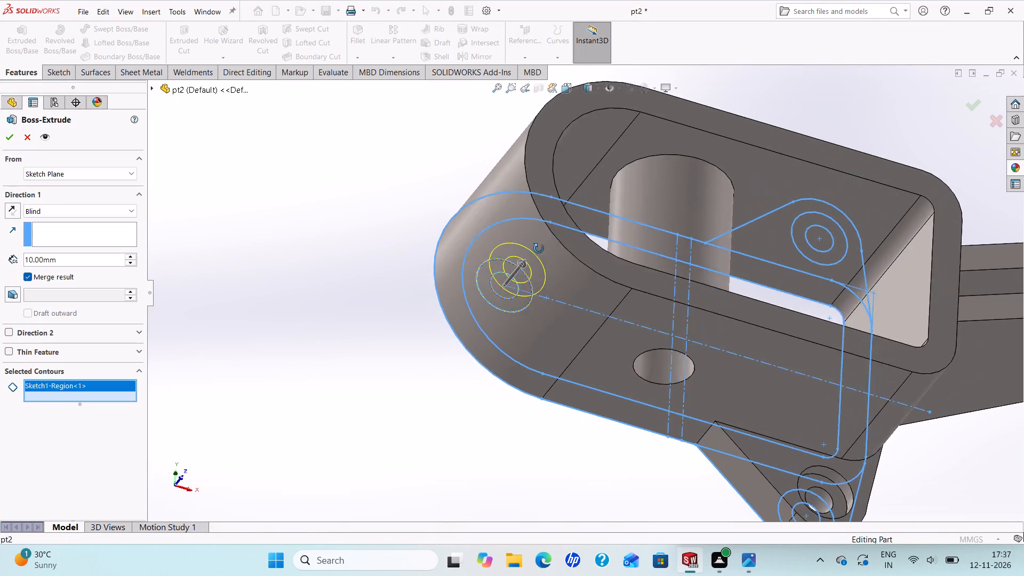
middle_drag(539, 249, 493, 275)
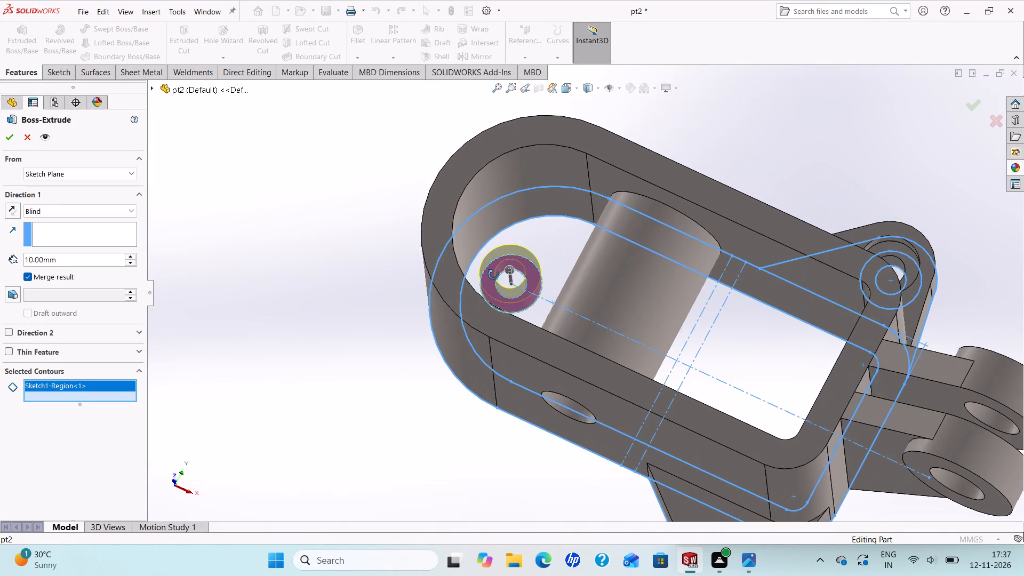
middle_drag(493, 275, 494, 275)
scroll(494, 275, up, 2)
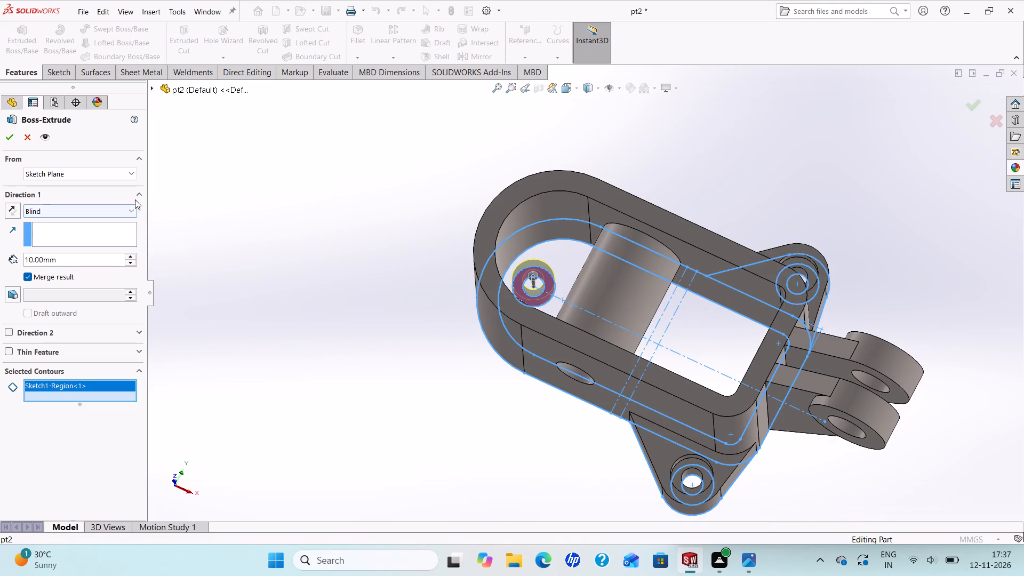
click(132, 177)
click(58, 215)
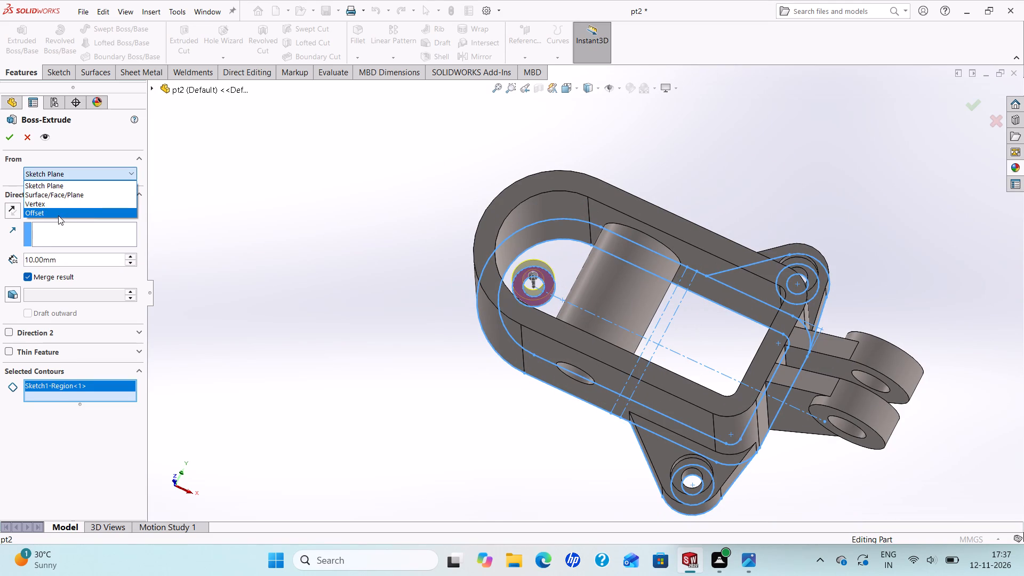
drag(84, 196, 0, 199)
text(35)
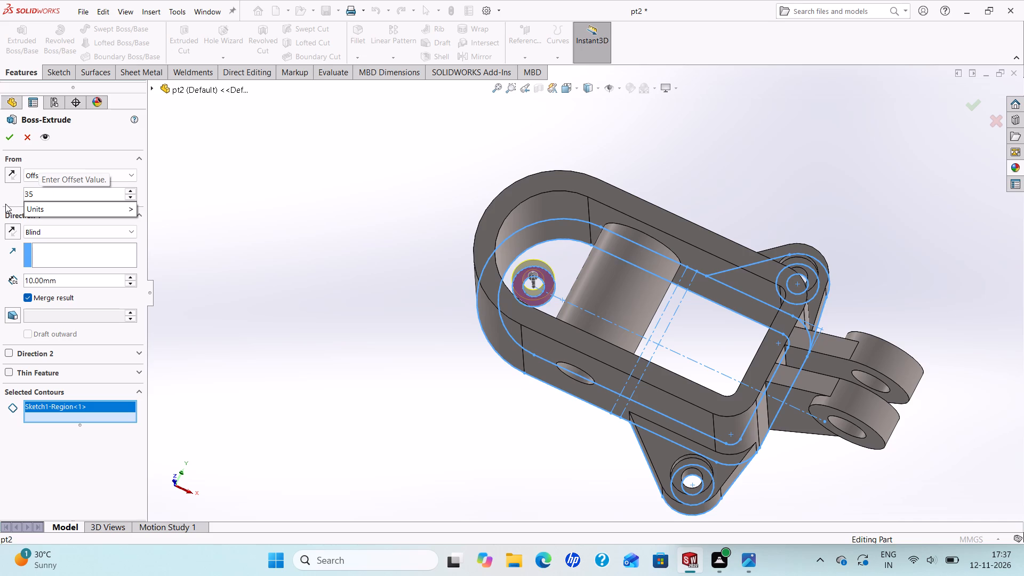
key(BackSpace)
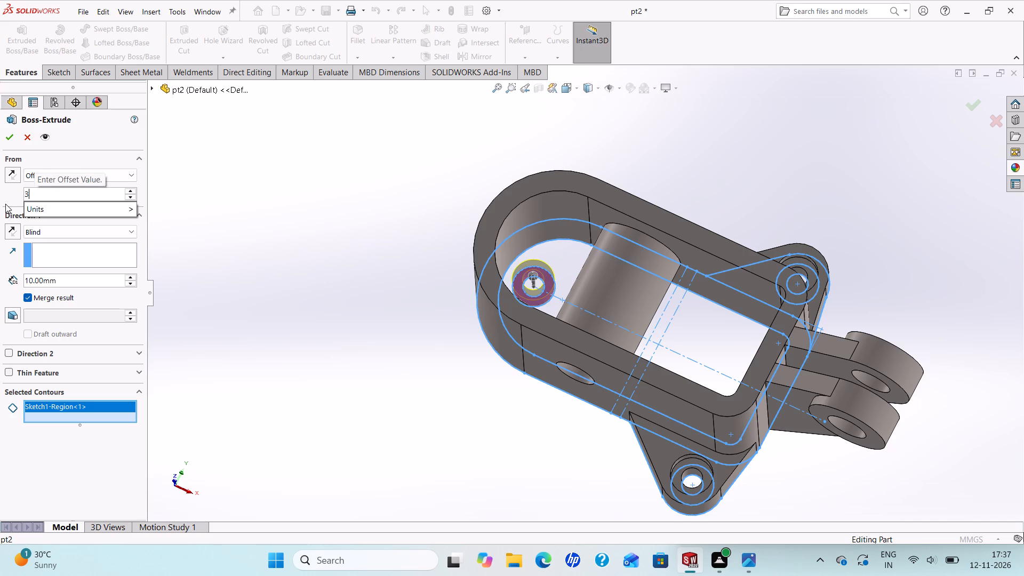
text(2.5)
key(Return)
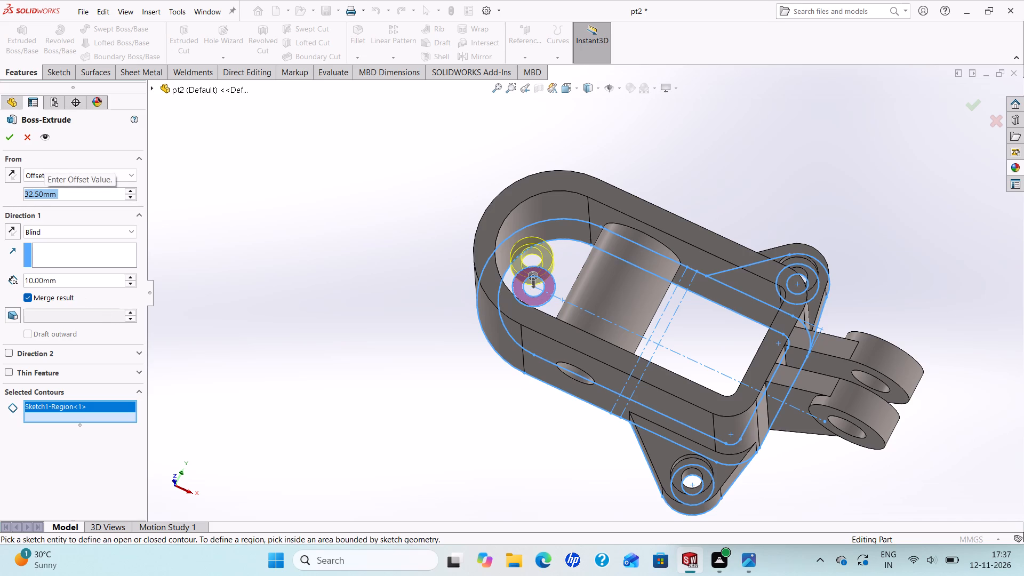
middle_drag(199, 229, 207, 213)
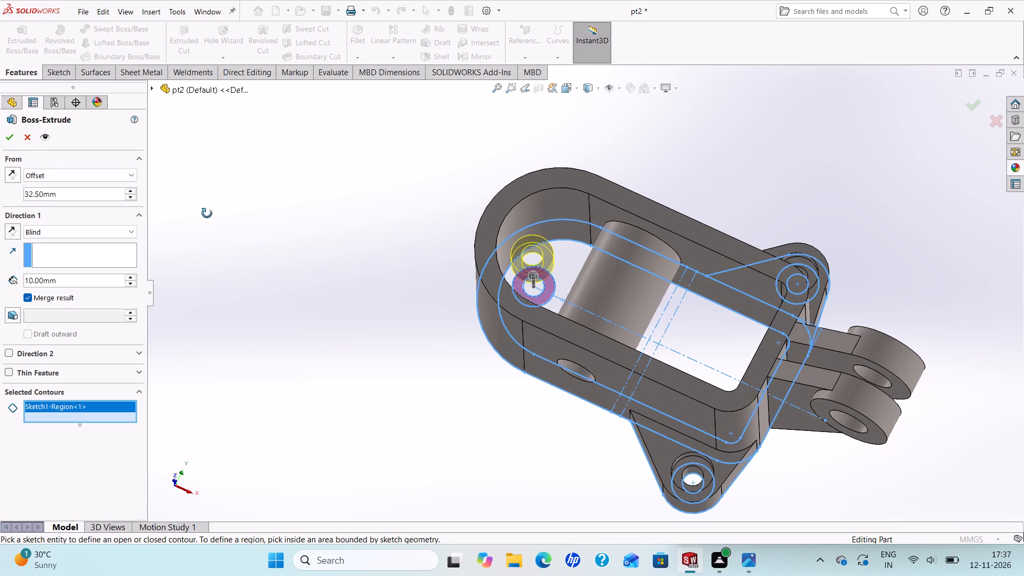
middle_drag(207, 213, 214, 169)
middle_drag(310, 250, 329, 217)
scroll(329, 217, up, 1)
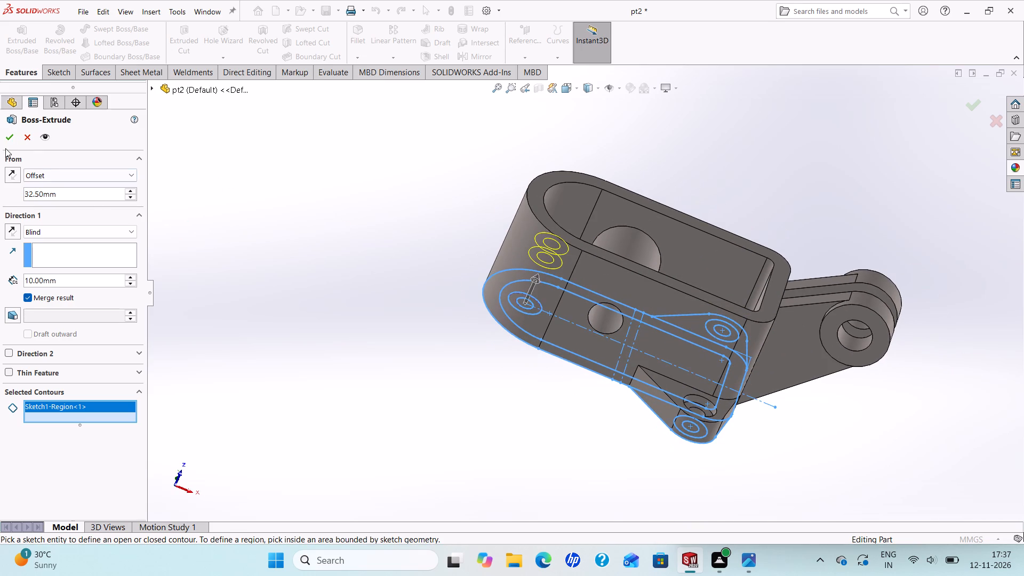
click(10, 138)
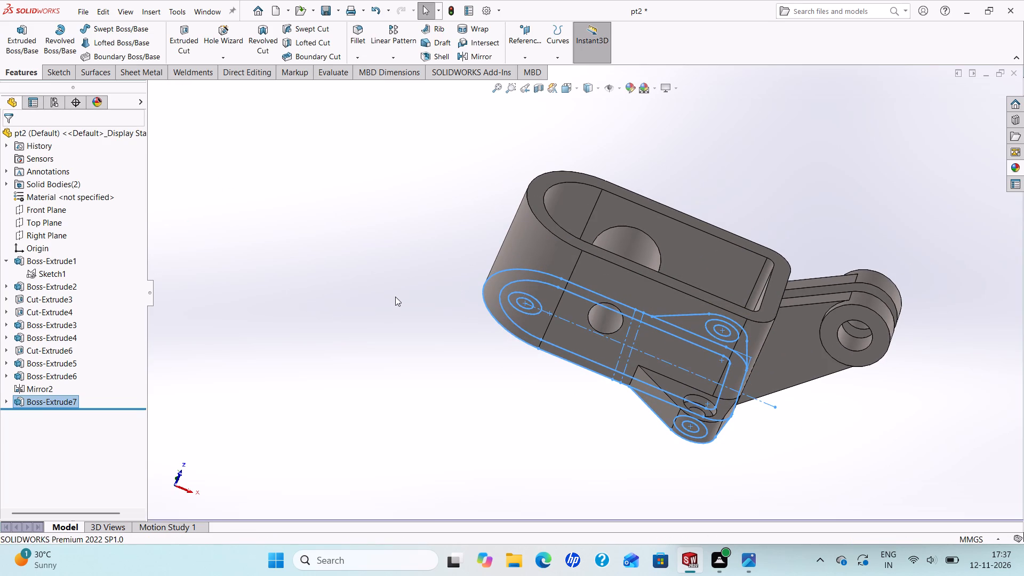
Inspect the ring boss inside the housing from several angles and compare it with drawing 634.
middle_drag(395, 296, 378, 333)
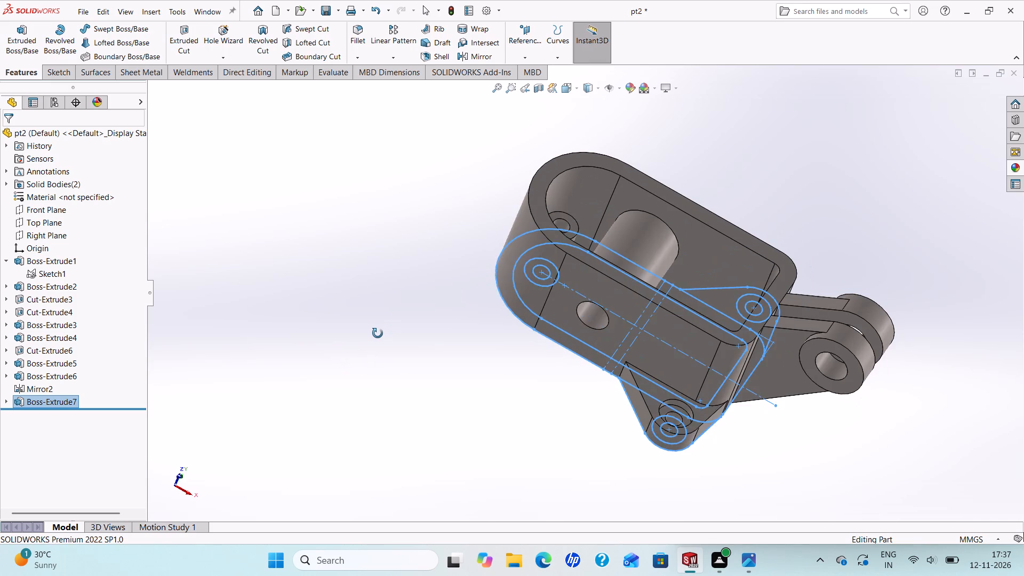
middle_drag(378, 333, 375, 302)
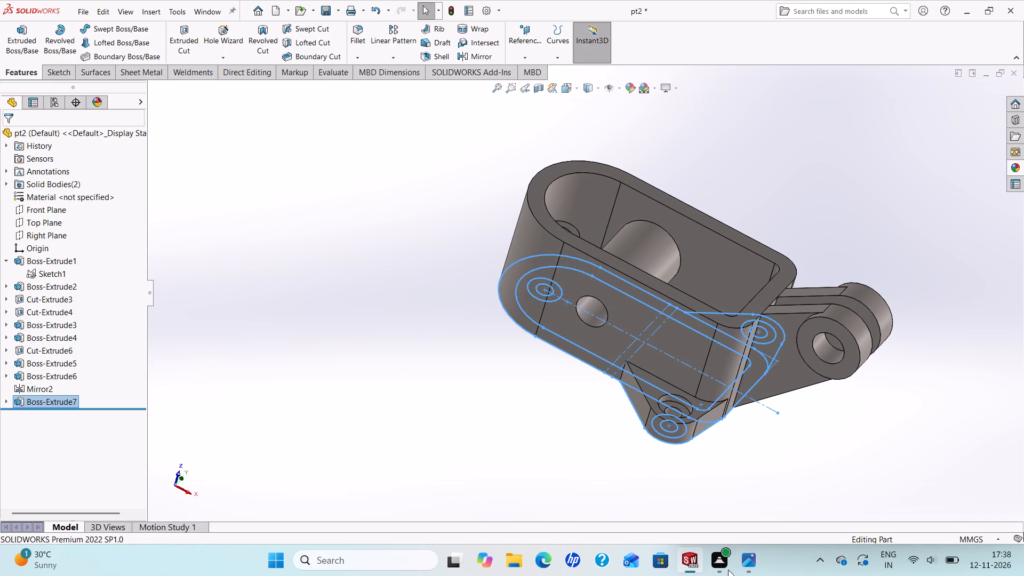
scroll(762, 443, down, 2)
scroll(762, 443, up, 2)
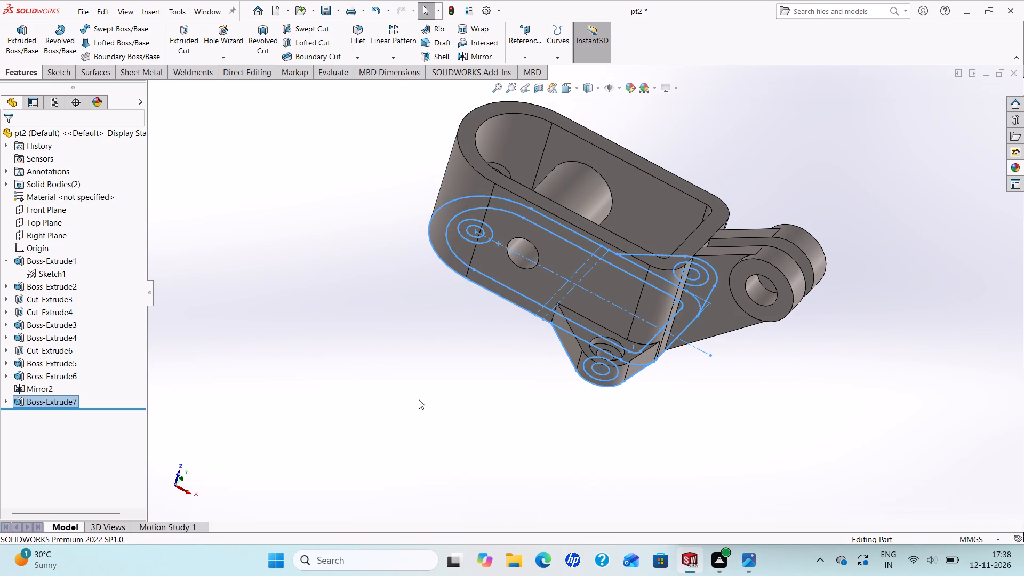
key(Escape)
middle_drag(531, 355, 541, 381)
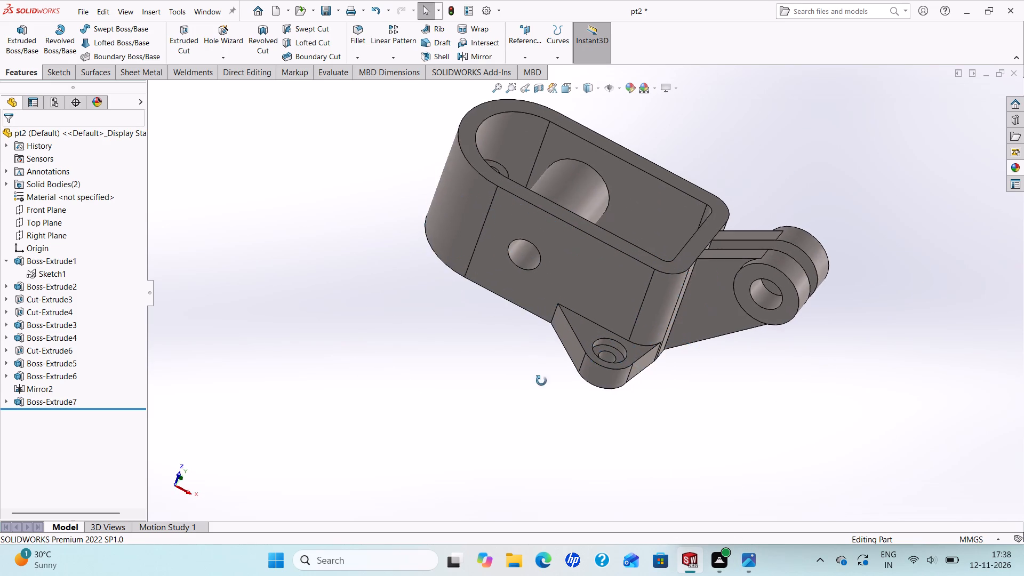
middle_drag(541, 381, 567, 360)
scroll(567, 360, up, 2)
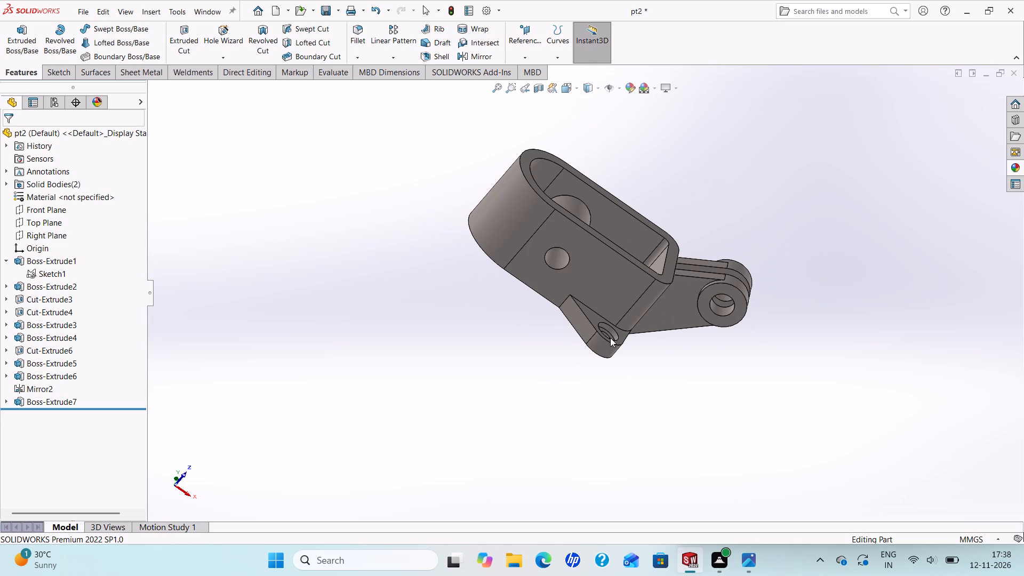
scroll(624, 330, down, 1)
click(754, 560)
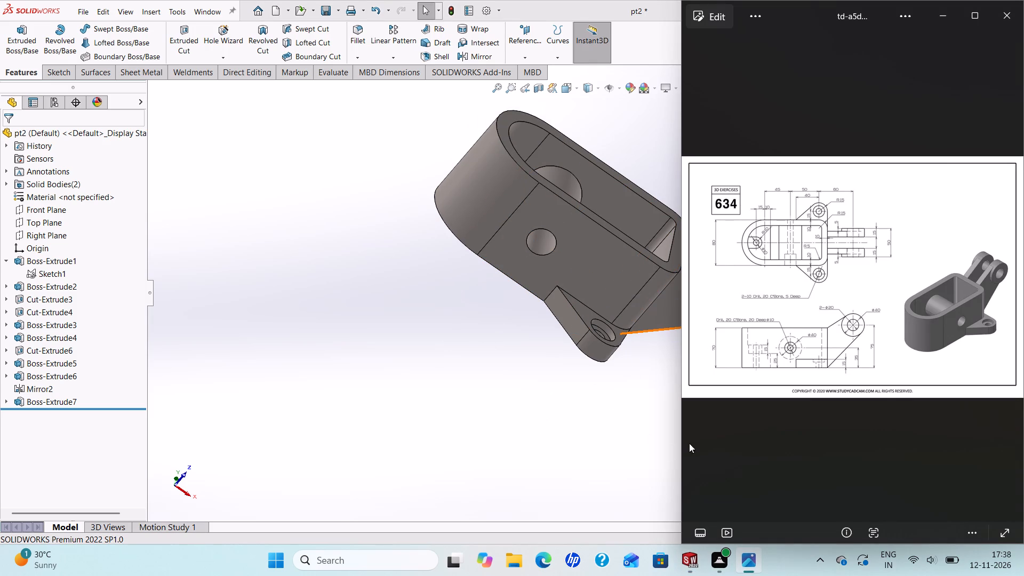
middle_drag(575, 226, 530, 267)
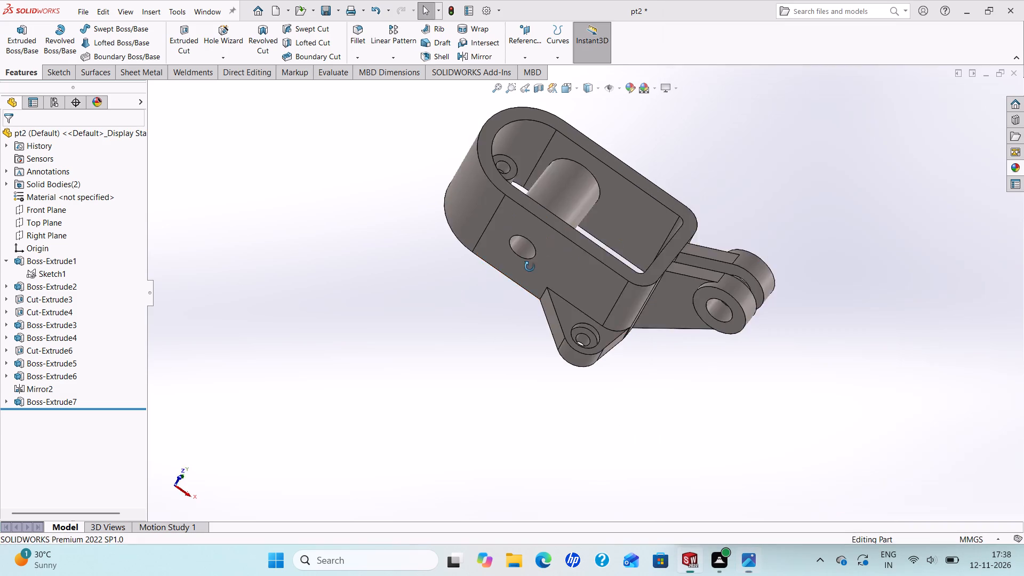
middle_drag(530, 267, 564, 212)
scroll(564, 212, up, 2)
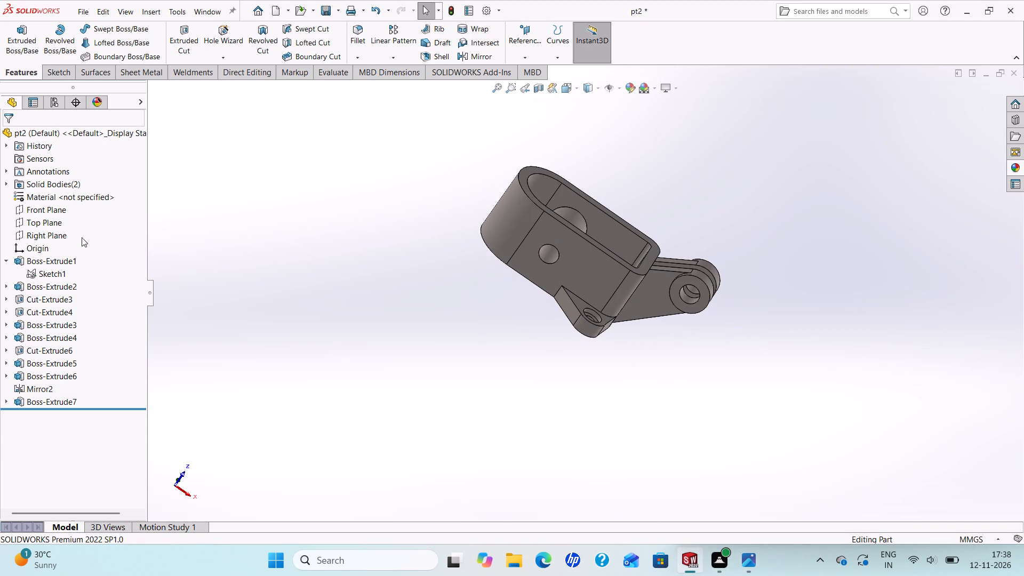
Edit the base extrusion's sketch and draw two horizontal lines, each about 13.28 mm, from the 20 mm circle's top and bottom to the inner arc.
right_click(54, 258)
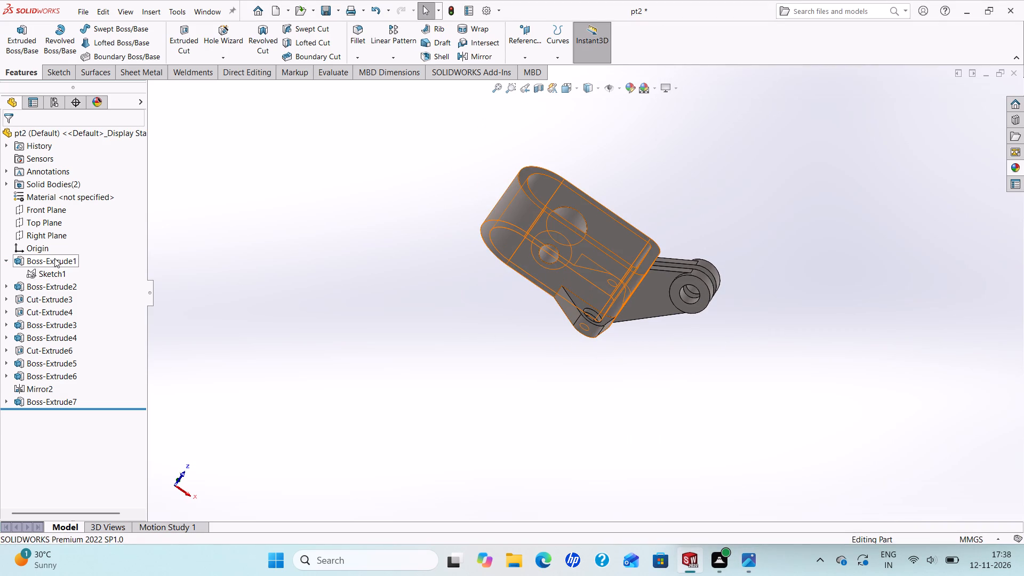
click(79, 225)
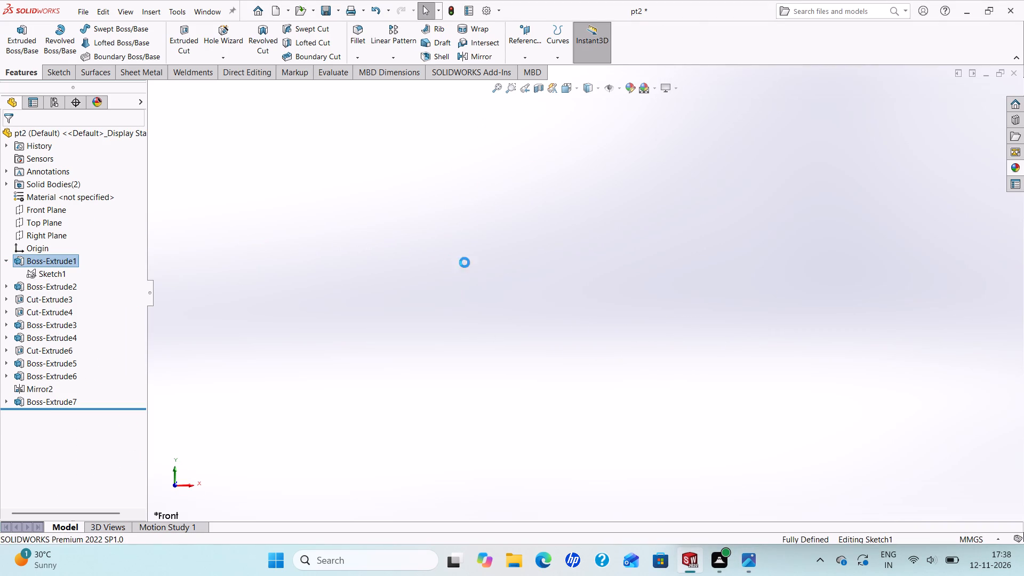
scroll(603, 284, down, 1)
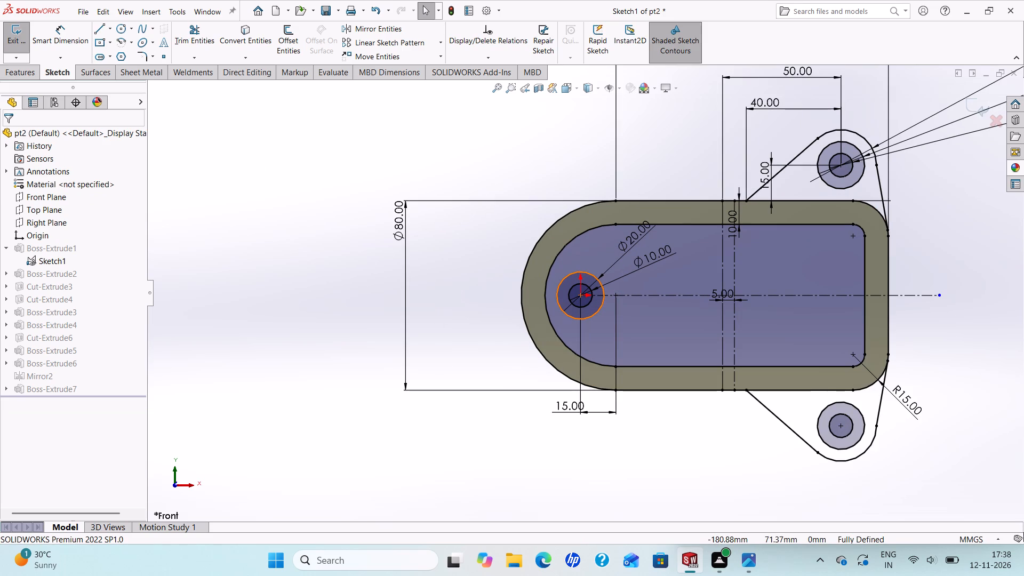
click(103, 29)
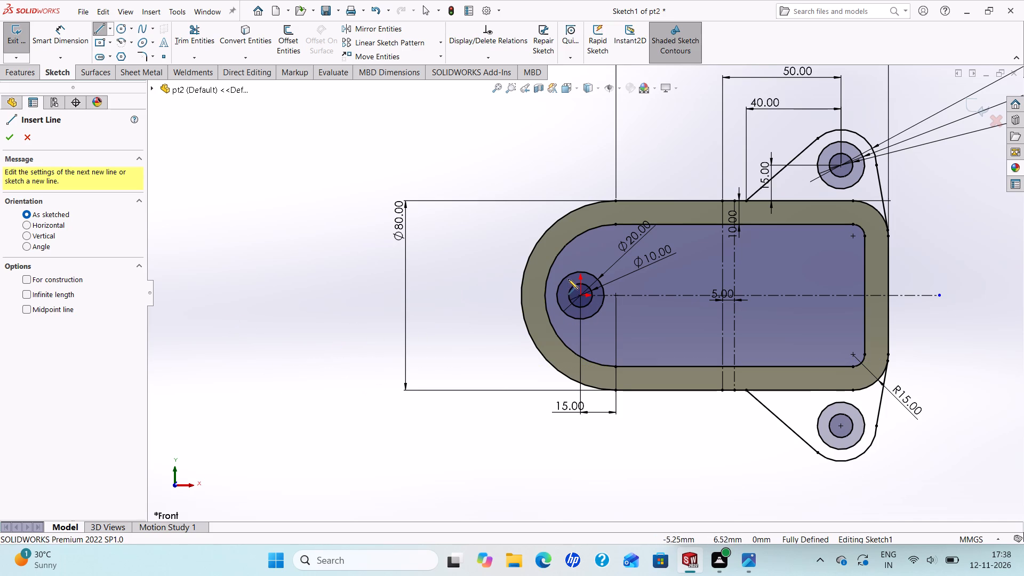
click(582, 273)
click(548, 275)
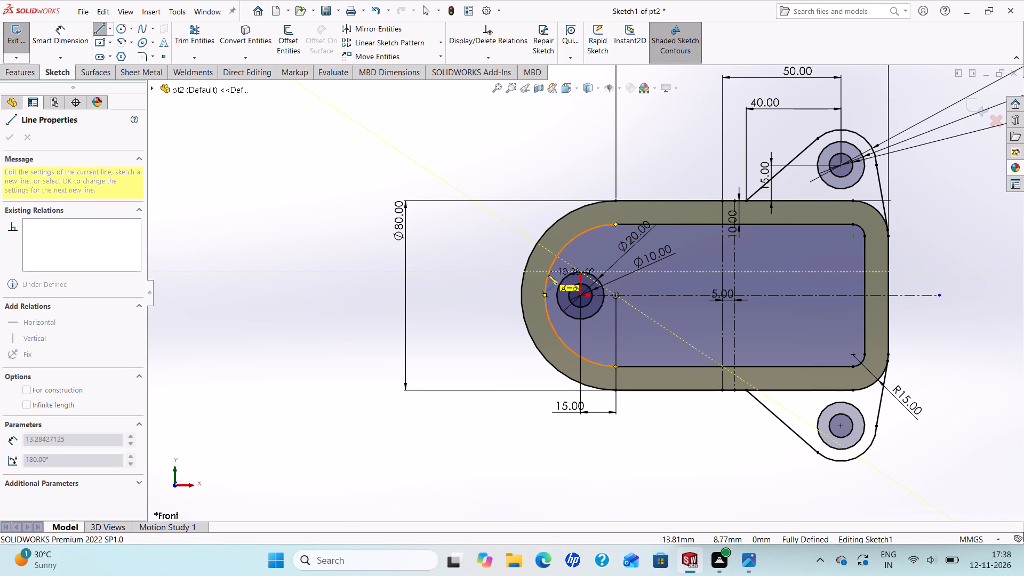
right_click(548, 275)
click(590, 288)
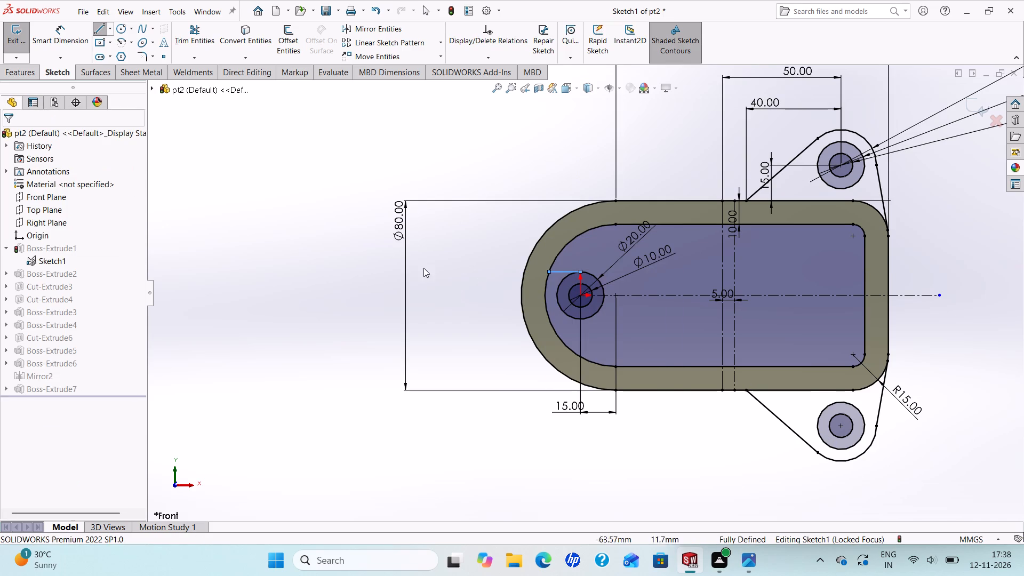
click(97, 29)
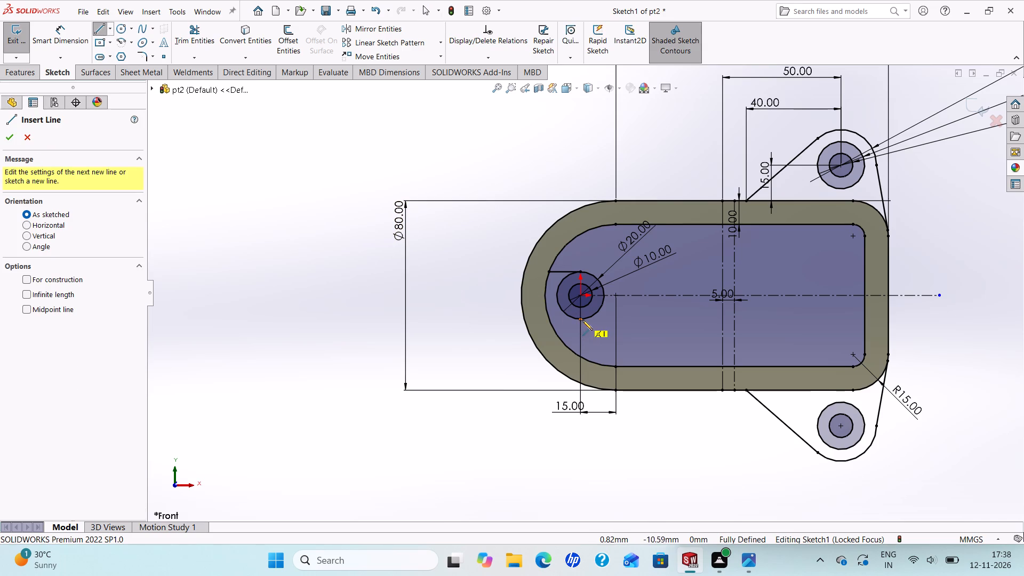
click(580, 318)
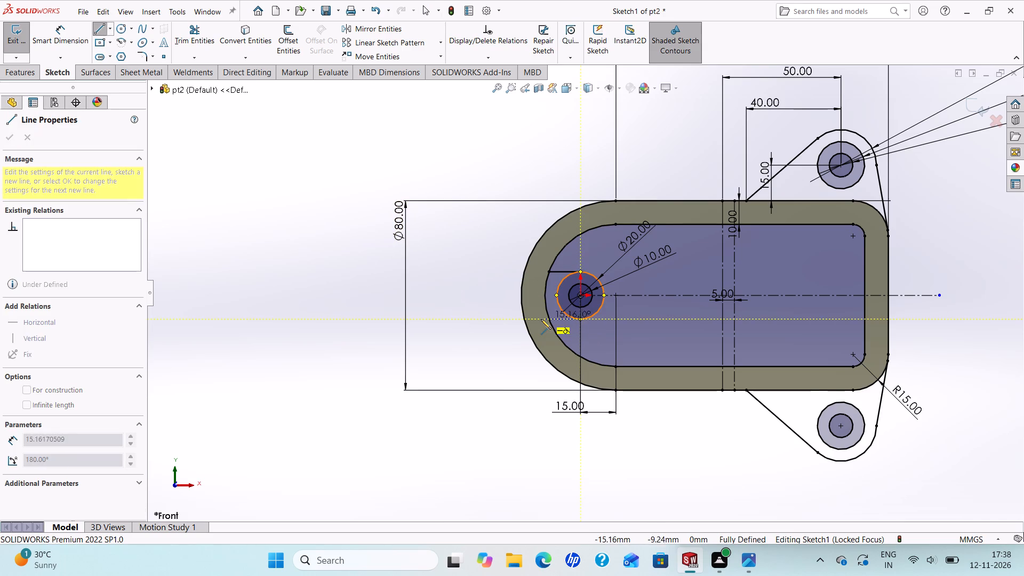
click(547, 318)
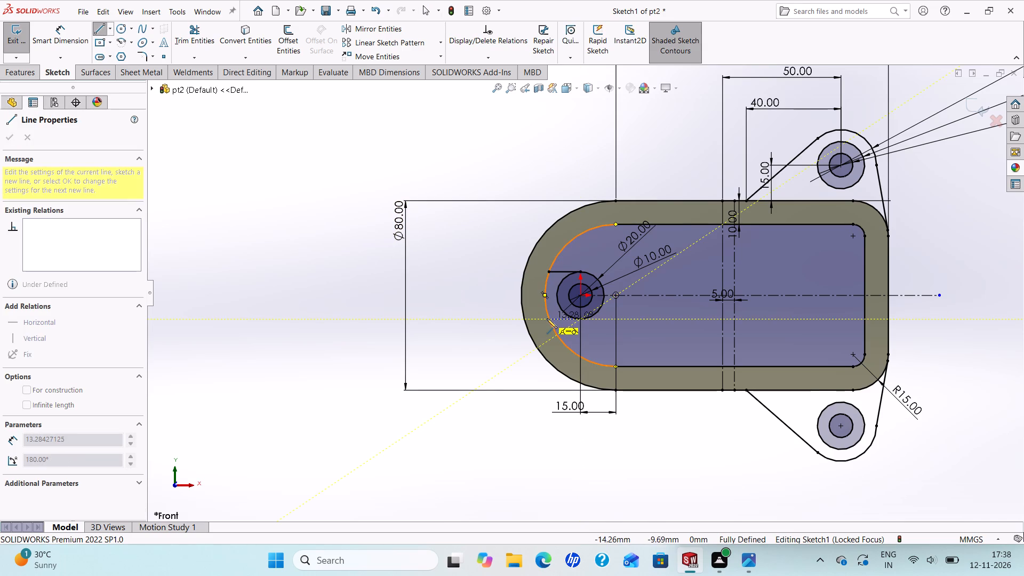
right_click(547, 318)
click(568, 326)
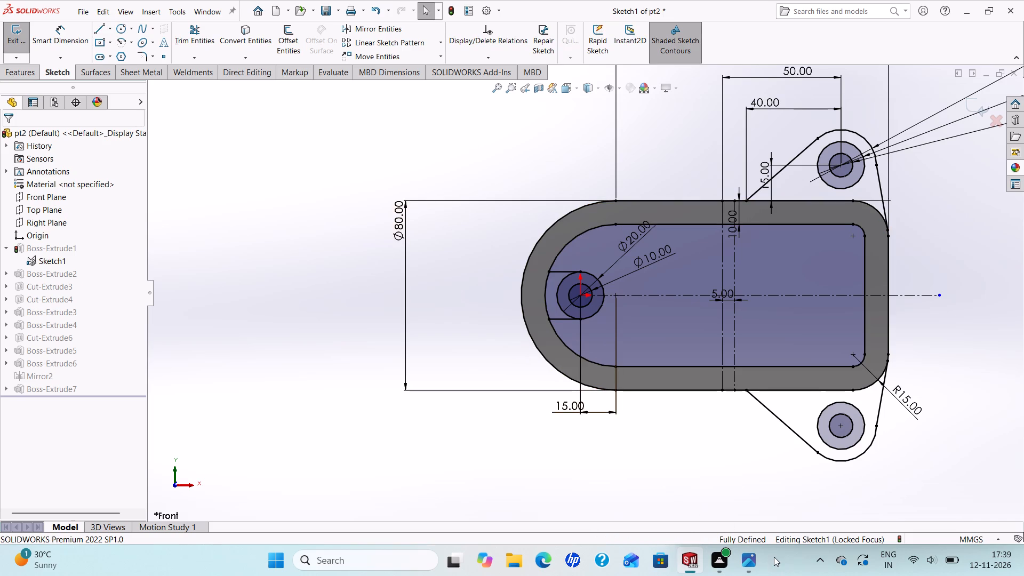
Check drawing 634, trim away the 20 mm circle's arc between the two lines, and rebuild the part from the edited sketch.
click(751, 564)
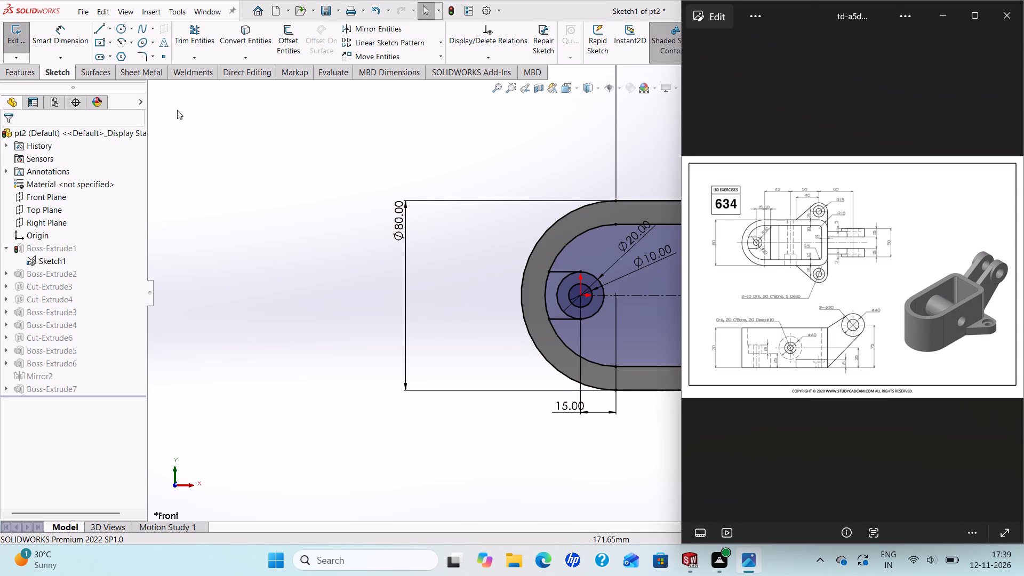
click(193, 33)
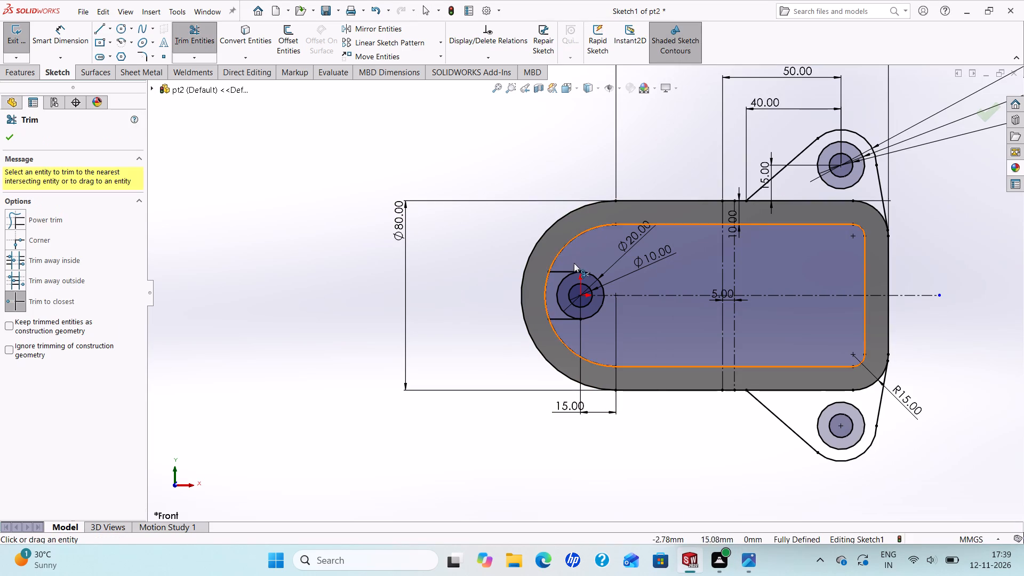
click(564, 279)
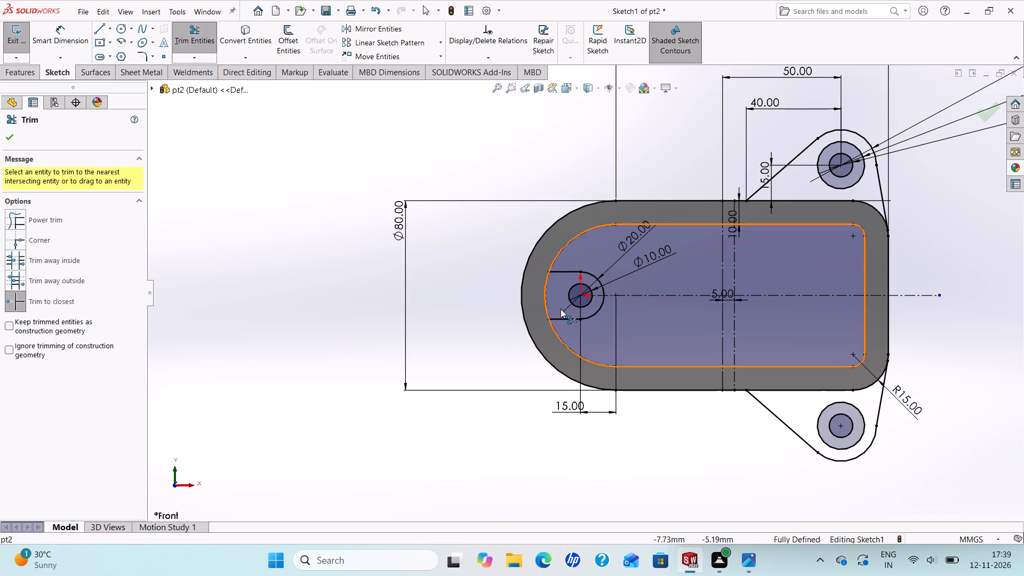
click(2, 133)
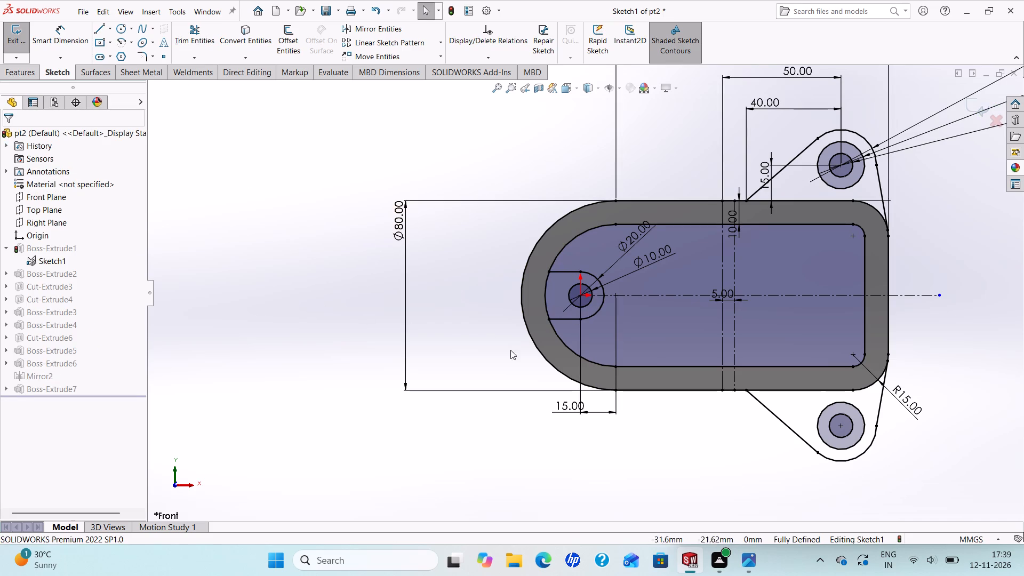
click(13, 44)
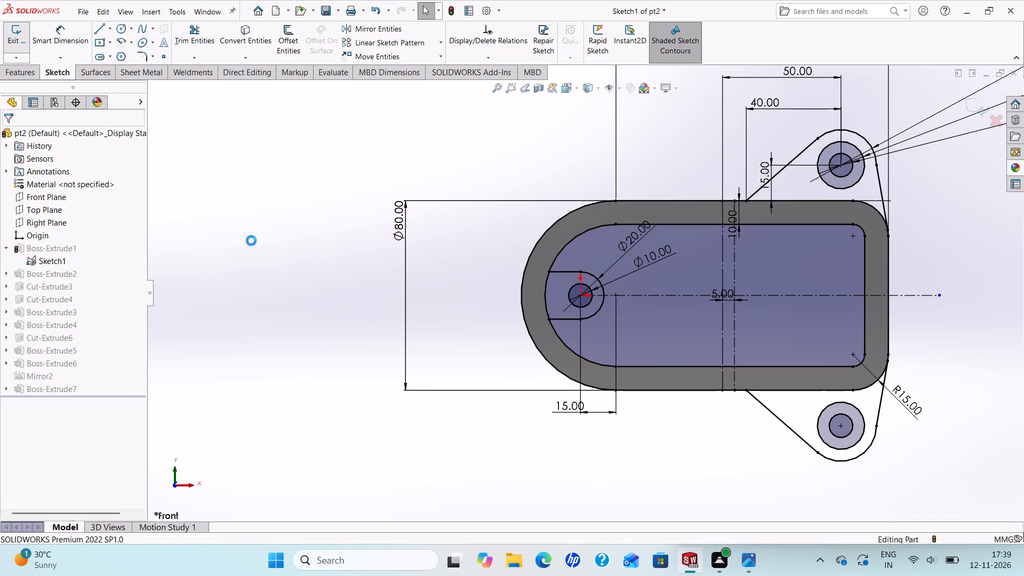
Inspect the reshaped boss at the housing's rounded end and the whole part, including the clevis and side lugs, from all sides.
middle_drag(507, 365, 526, 241)
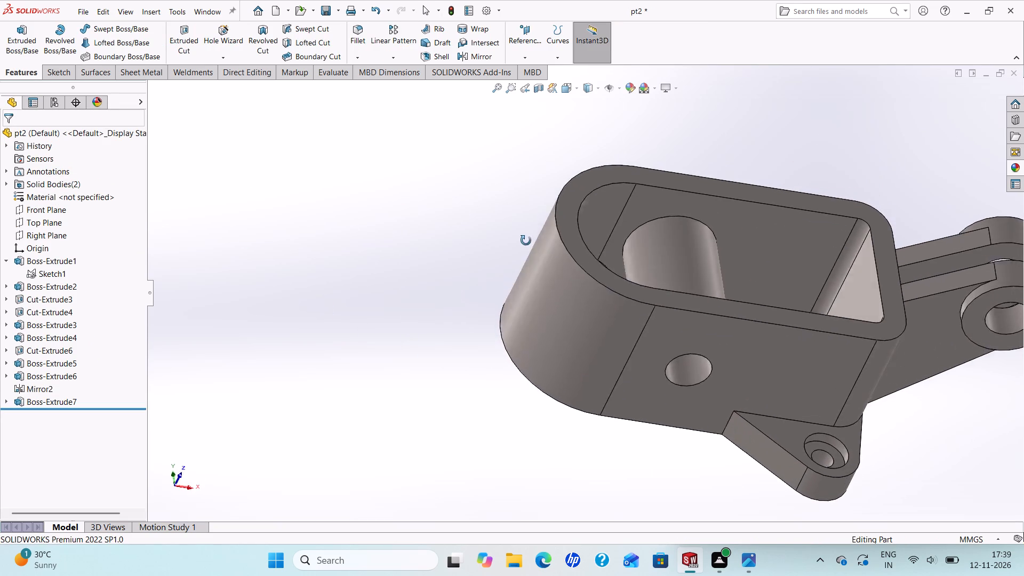
middle_drag(526, 241, 498, 322)
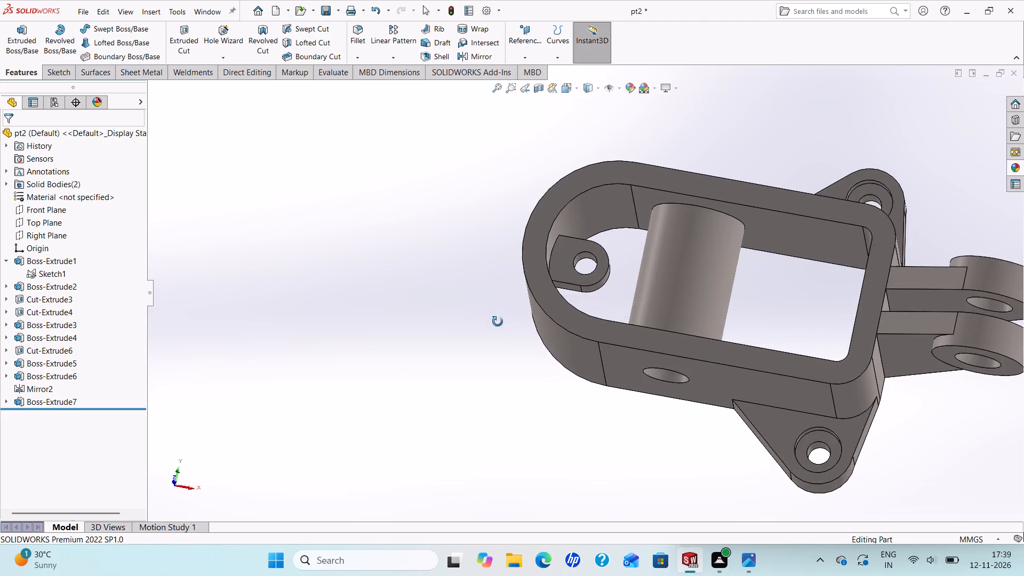
middle_drag(498, 322, 548, 244)
scroll(548, 244, up, 1)
scroll(719, 351, up, 1)
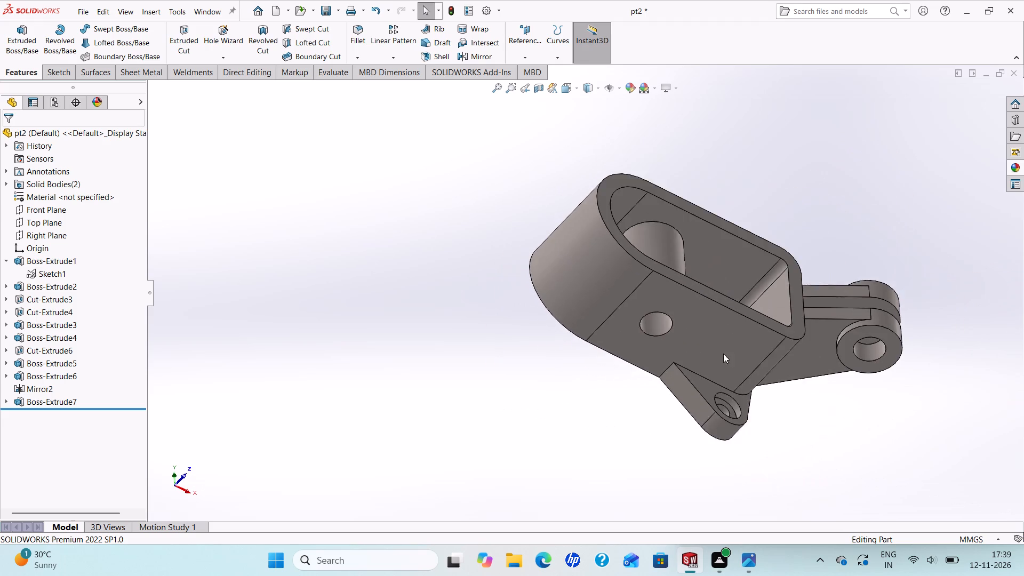
scroll(723, 354, up, 1)
scroll(734, 328, down, 2)
scroll(788, 341, up, 2)
scroll(797, 315, down, 2)
middle_drag(769, 321, 722, 297)
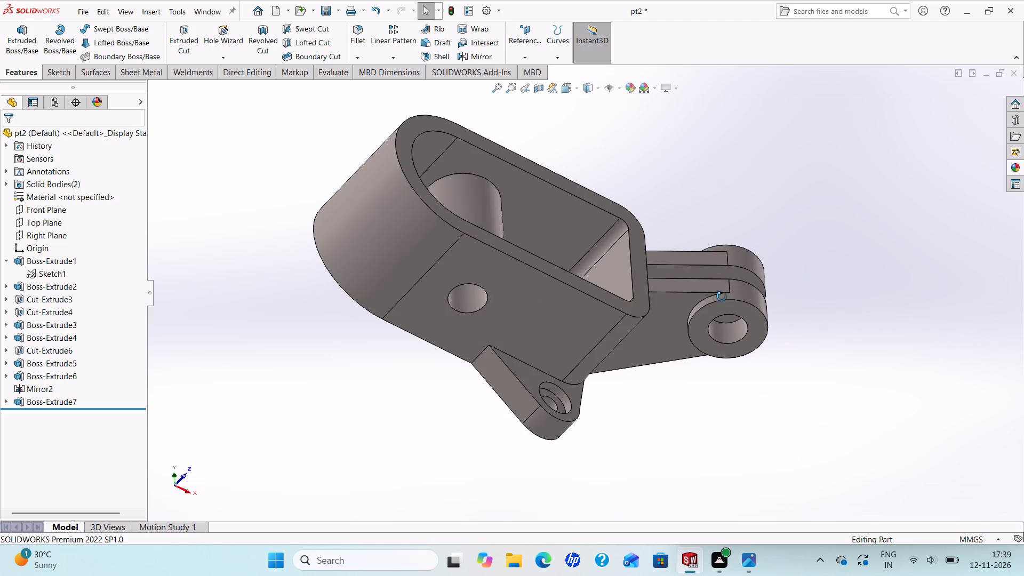
middle_drag(722, 297, 474, 264)
scroll(545, 266, up, 3)
scroll(572, 253, down, 3)
middle_drag(572, 250, 809, 295)
scroll(464, 361, up, 3)
scroll(570, 302, down, 6)
scroll(619, 318, up, 4)
scroll(610, 333, down, 3)
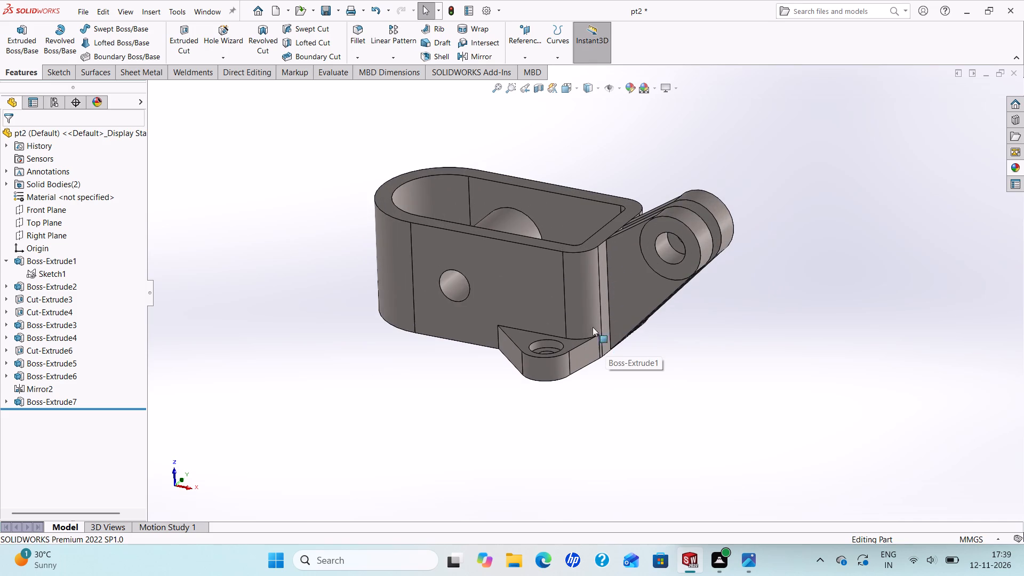
middle_drag(497, 291, 547, 259)
scroll(547, 259, down, 2)
scroll(547, 282, up, 1)
middle_drag(543, 279, 533, 269)
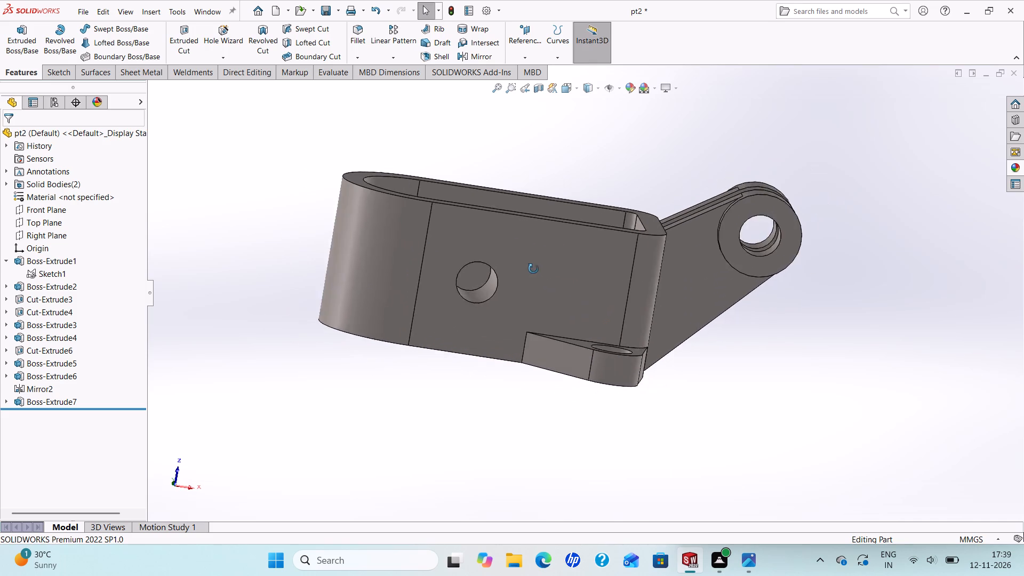
middle_drag(533, 269, 511, 236)
scroll(511, 236, up, 1)
scroll(505, 253, down, 4)
scroll(538, 312, up, 2)
scroll(639, 328, down, 2)
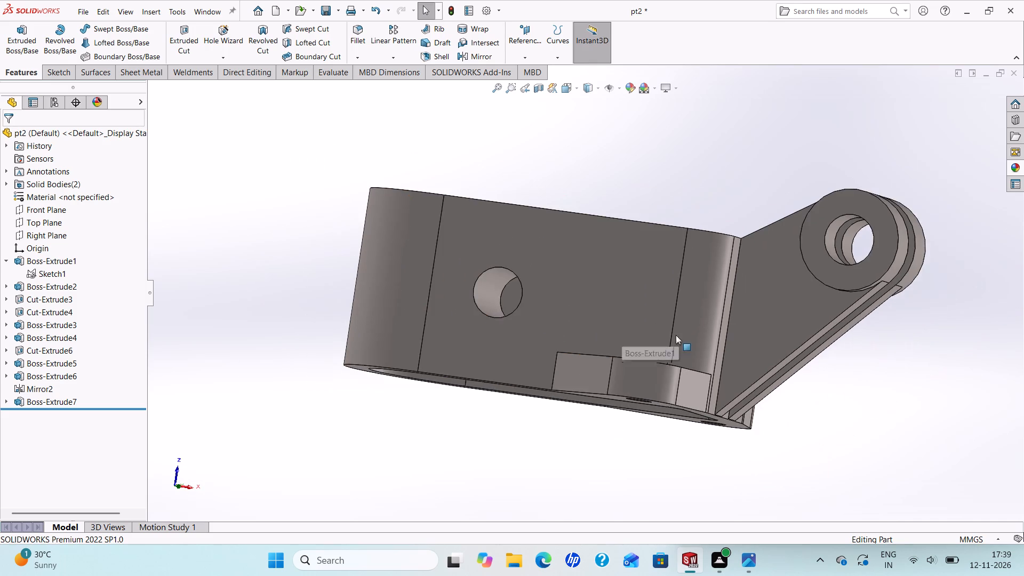
middle_drag(689, 335, 537, 321)
scroll(742, 327, up, 3)
scroll(779, 311, down, 2)
scroll(763, 305, up, 2)
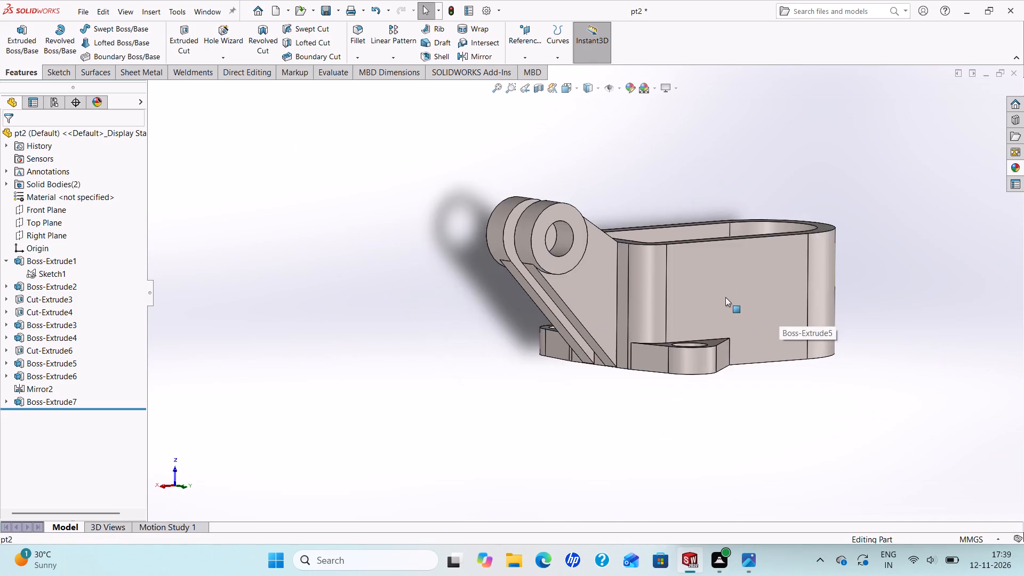
scroll(725, 297, up, 2)
middle_drag(723, 297, 497, 295)
scroll(638, 284, down, 3)
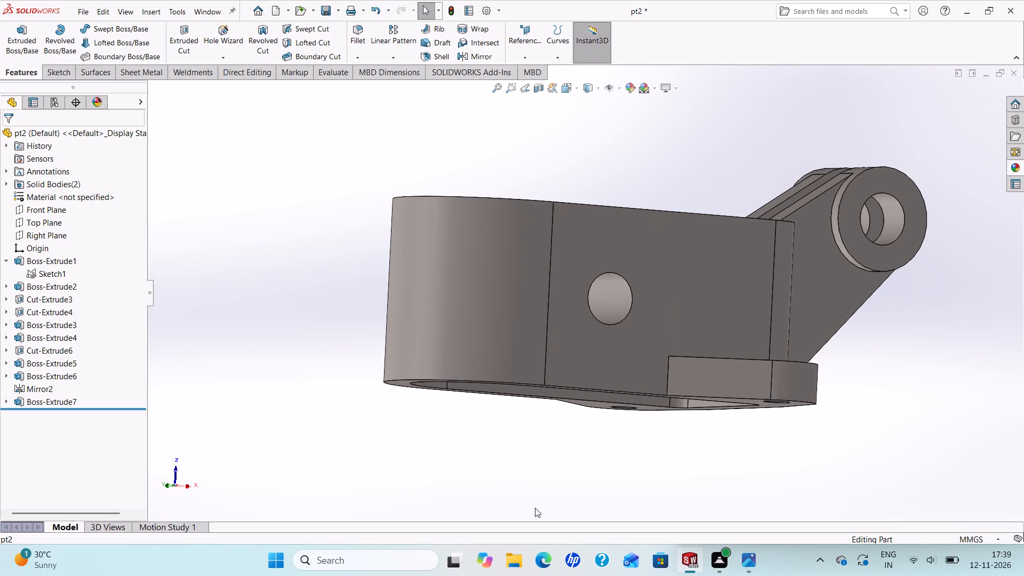
middle_drag(757, 309, 476, 344)
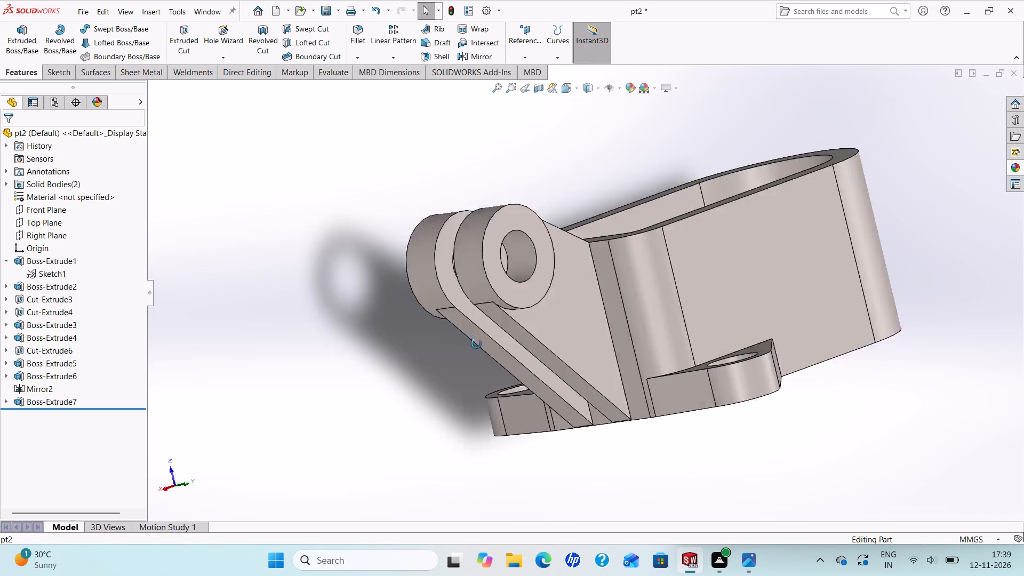
middle_drag(476, 344, 463, 346)
scroll(786, 308, down, 2)
scroll(787, 317, up, 4)
scroll(766, 293, down, 2)
middle_drag(693, 294, 441, 335)
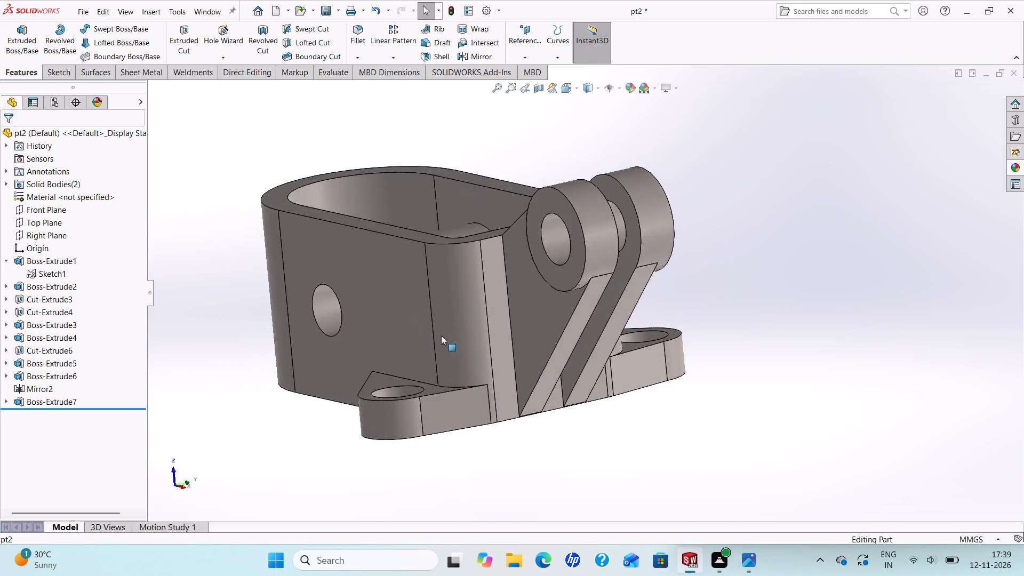
scroll(441, 335, up, 3)
scroll(564, 236, down, 3)
scroll(462, 296, down, 2)
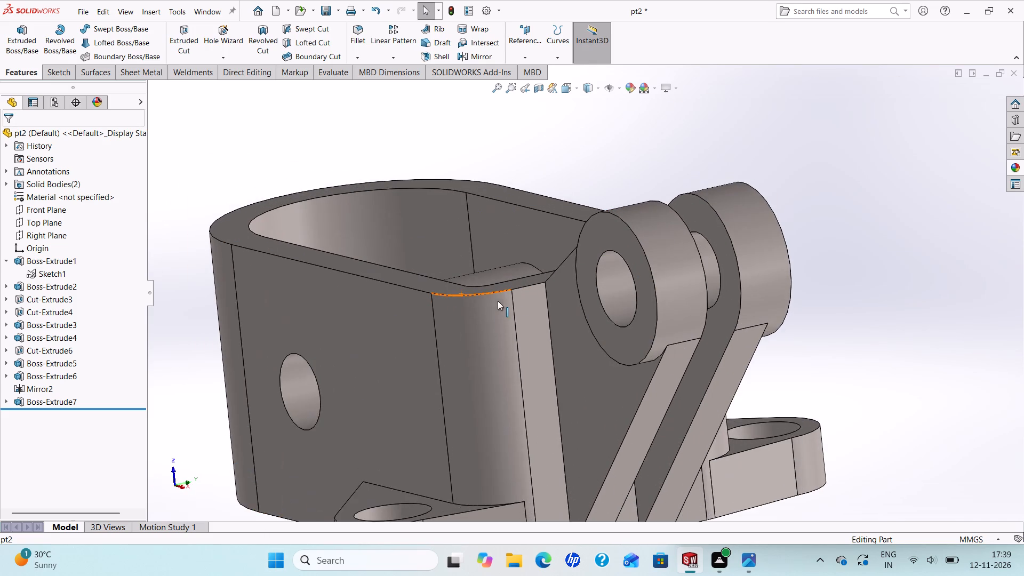
middle_drag(512, 302, 420, 276)
scroll(512, 302, up, 1)
scroll(420, 276, up, 3)
scroll(714, 287, down, 1)
scroll(714, 294, up, 3)
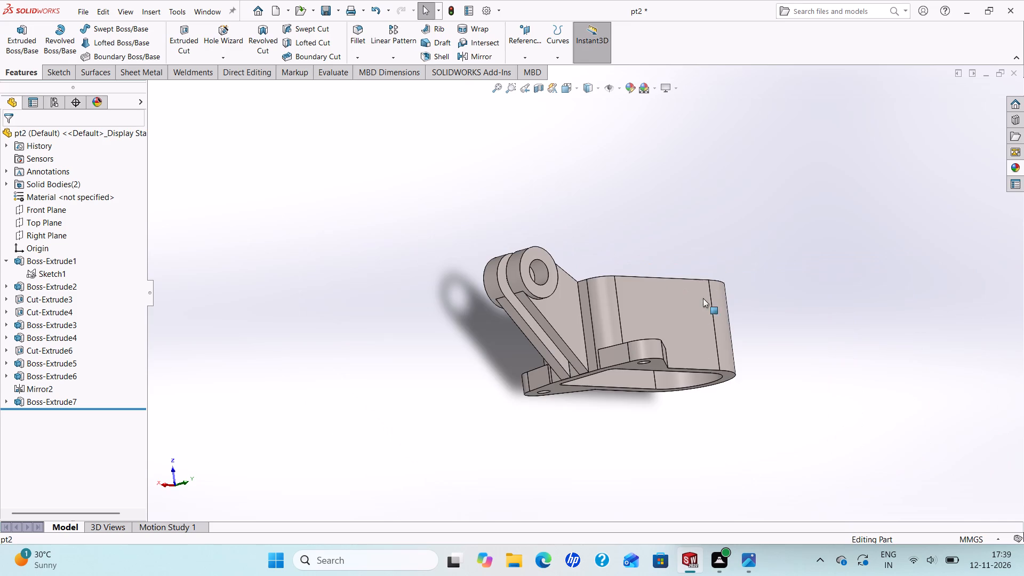
scroll(685, 327, down, 3)
middle_drag(656, 343, 419, 301)
scroll(418, 303, up, 4)
scroll(606, 285, down, 2)
scroll(557, 268, up, 2)
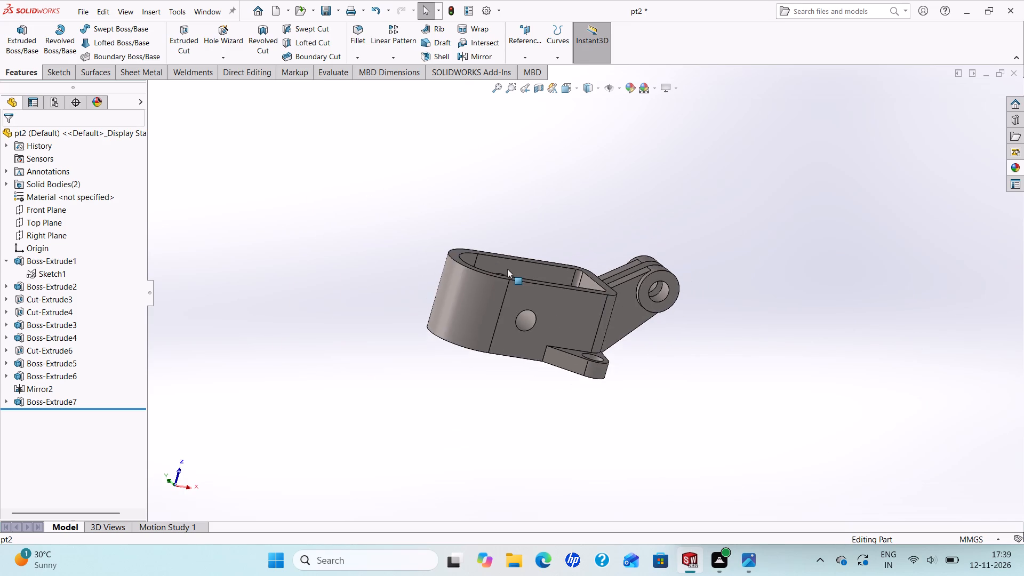
middle_drag(507, 269, 314, 289)
scroll(481, 255, down, 3)
scroll(592, 311, down, 1)
scroll(605, 356, up, 4)
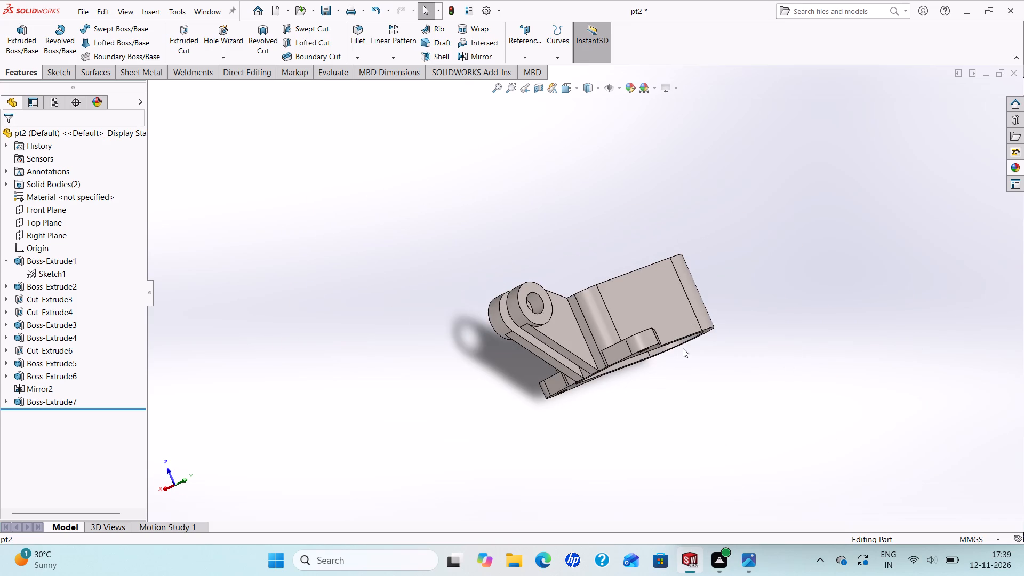
scroll(684, 348, down, 1)
scroll(665, 334, up, 2)
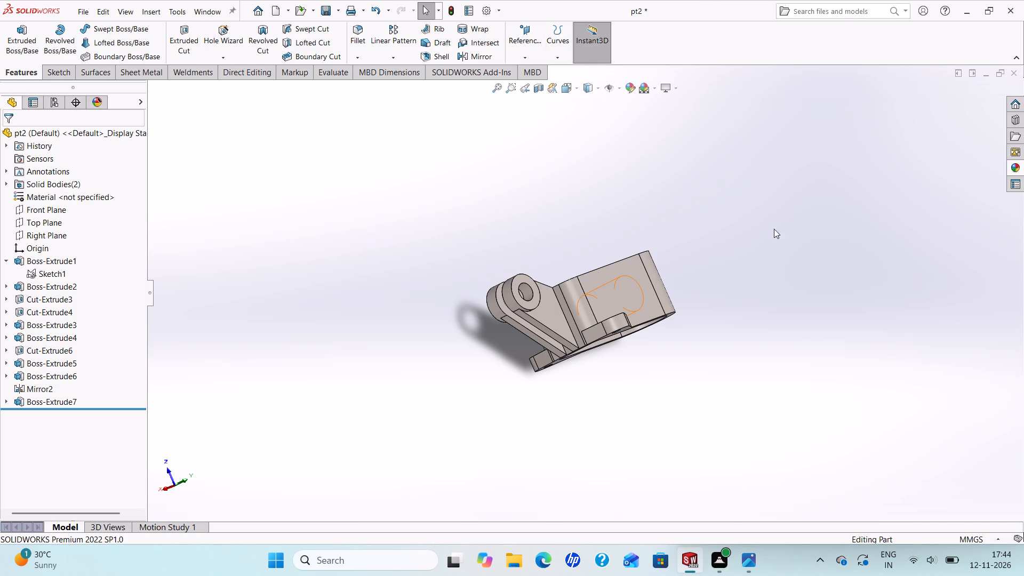
key(Escape)
middle_drag(584, 326, 558, 309)
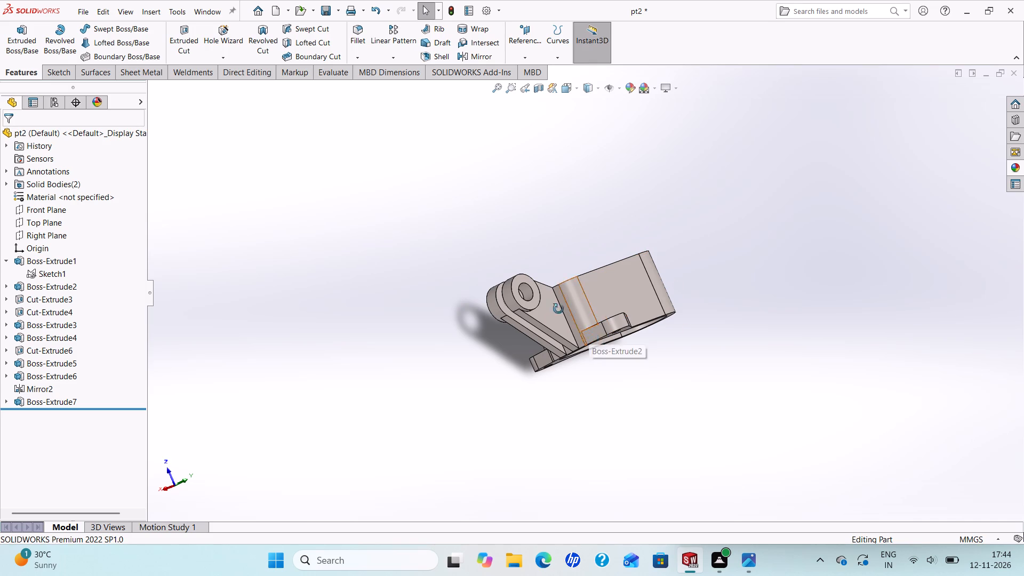
middle_drag(558, 309, 491, 351)
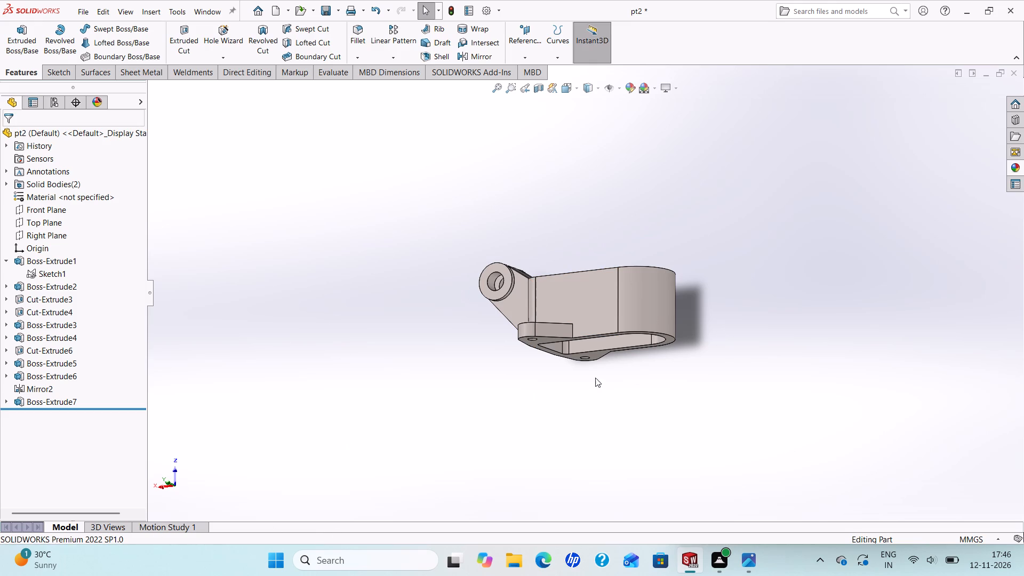
Inspect the finished housing from several angles, checking the inner boss, the side-wall hole, the counterbored lug and the twin eye clevis.
middle_drag(735, 319, 550, 435)
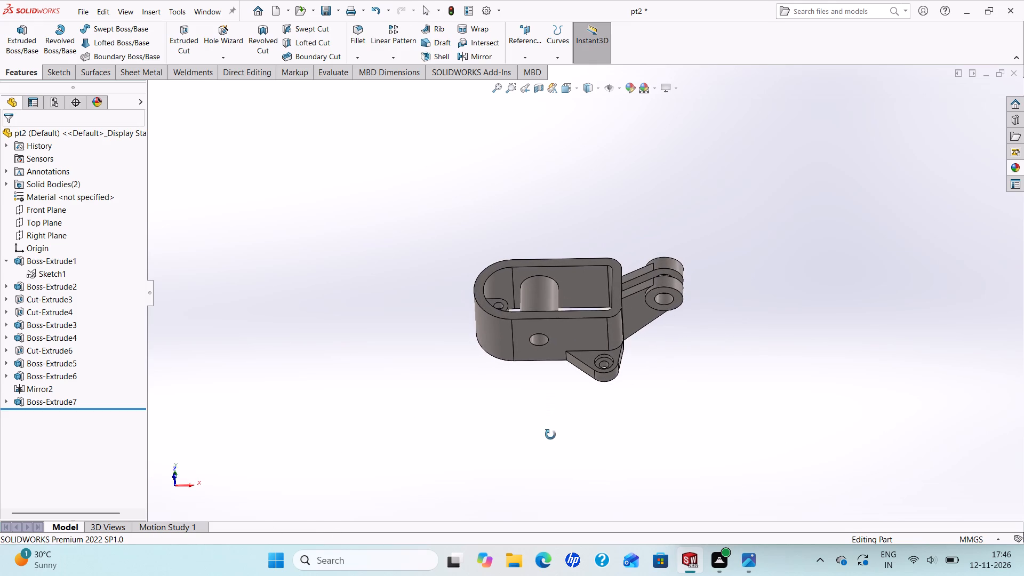
middle_drag(550, 435, 550, 438)
scroll(613, 327, down, 1)
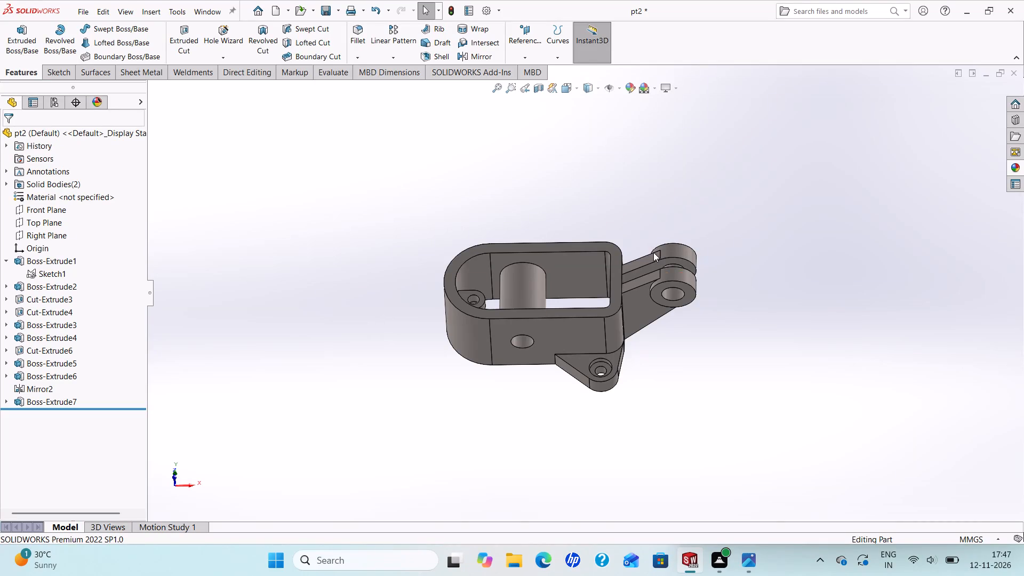
scroll(573, 245, down, 3)
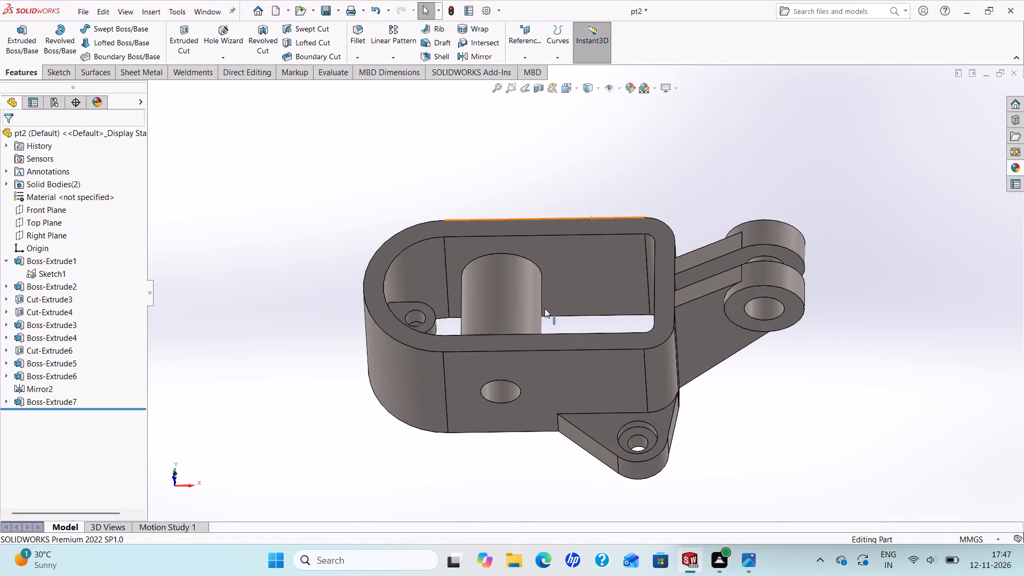
scroll(556, 343, up, 3)
middle_drag(617, 377, 381, 377)
scroll(698, 299, down, 2)
scroll(619, 320, up, 3)
scroll(721, 302, down, 1)
middle_drag(719, 305, 570, 343)
scroll(612, 274, down, 3)
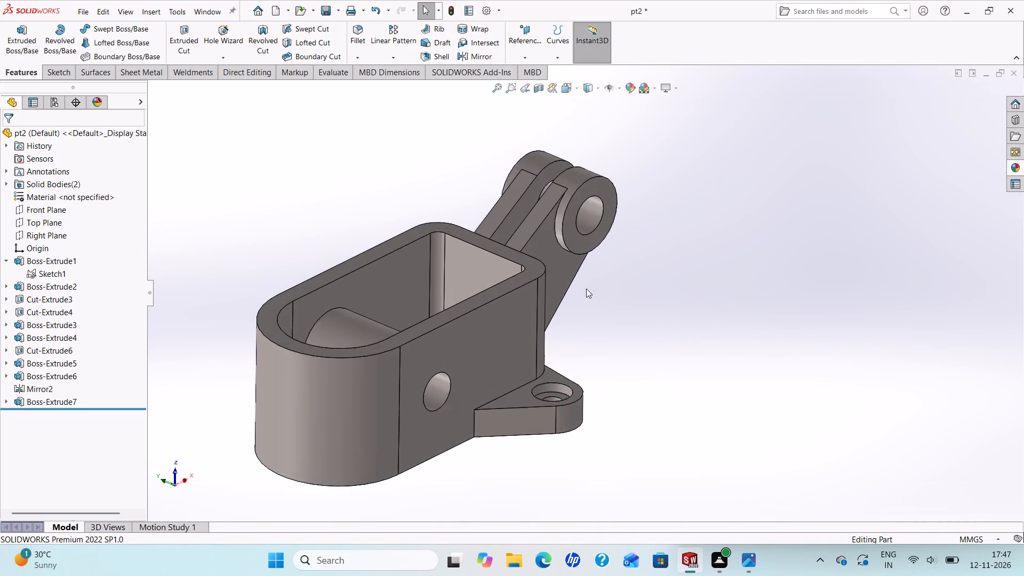
scroll(482, 309, up, 4)
scroll(470, 324, down, 4)
middle_drag(577, 357, 517, 333)
scroll(569, 292, down, 3)
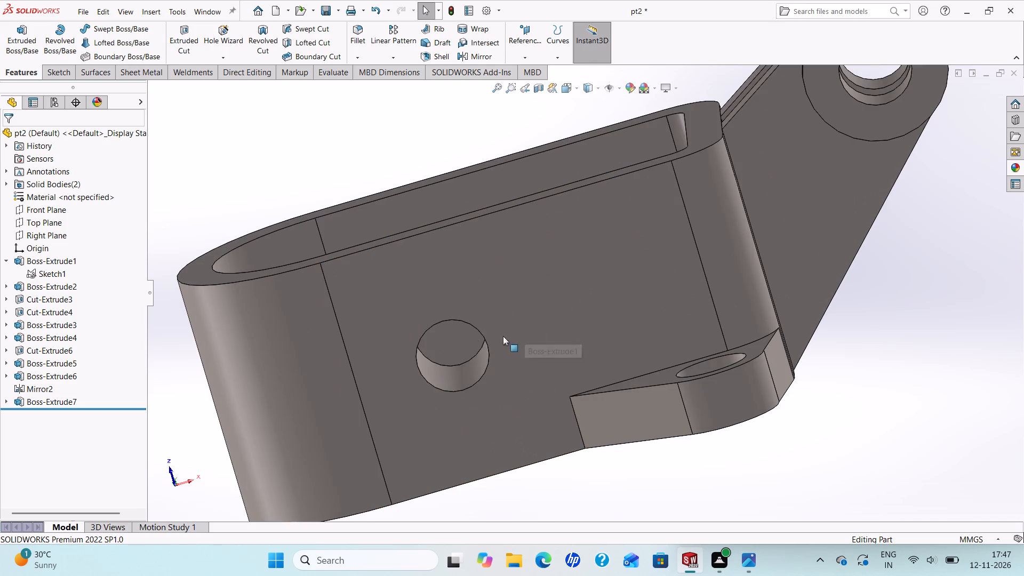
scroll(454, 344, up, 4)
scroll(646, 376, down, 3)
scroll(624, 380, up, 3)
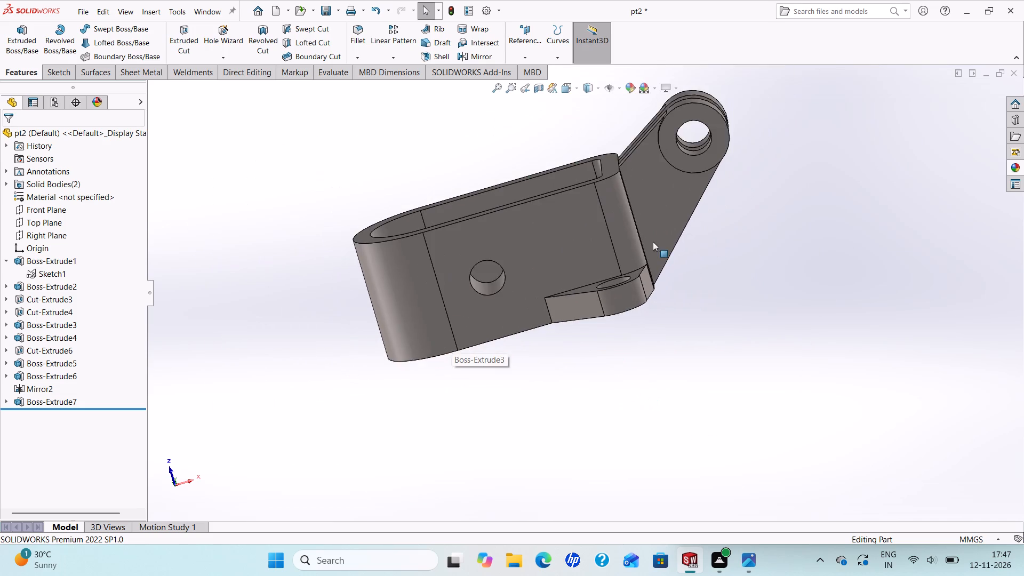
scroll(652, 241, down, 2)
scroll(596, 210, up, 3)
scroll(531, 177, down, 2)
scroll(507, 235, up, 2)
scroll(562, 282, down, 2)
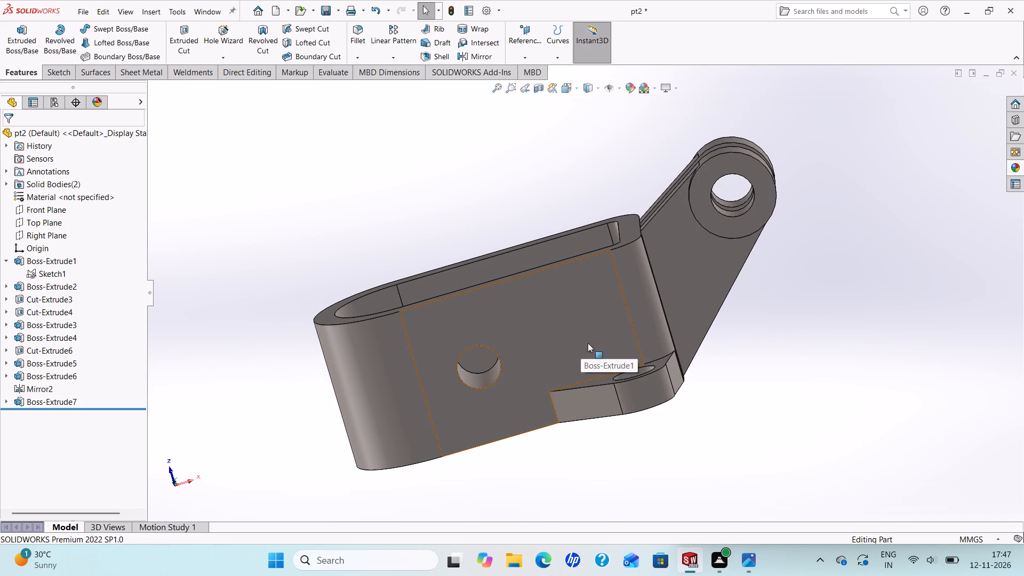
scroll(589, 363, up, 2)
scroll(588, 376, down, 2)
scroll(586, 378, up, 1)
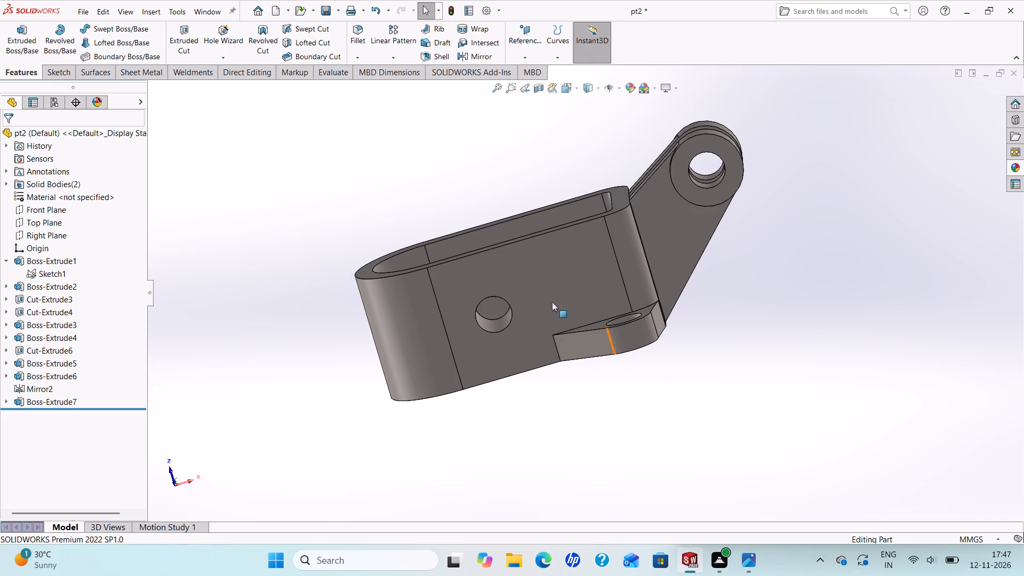
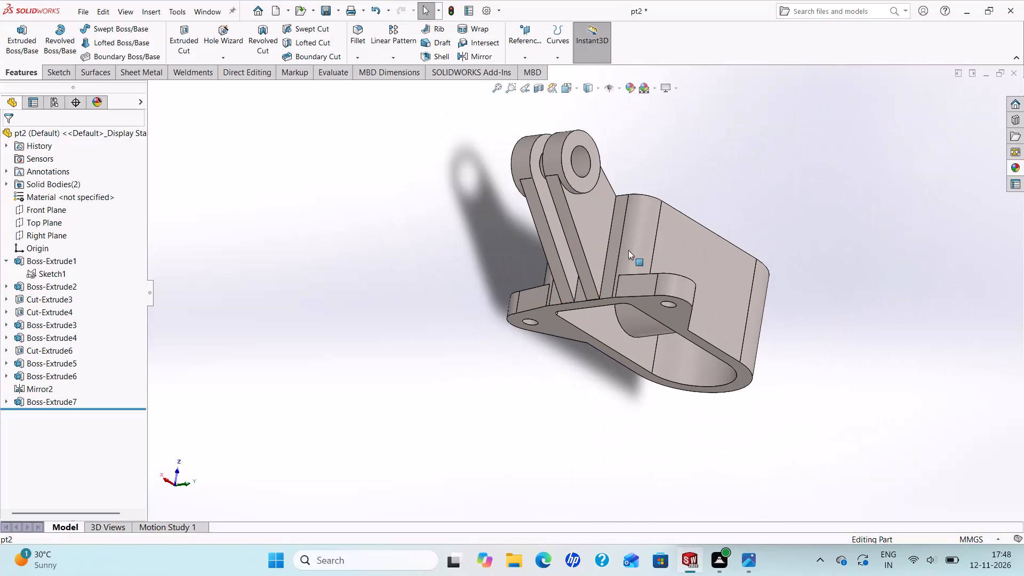
Examine the bracket's outer shape from several sides, including the forked arm, the rounded housing and the mounting ears.
scroll(806, 285, down, 2)
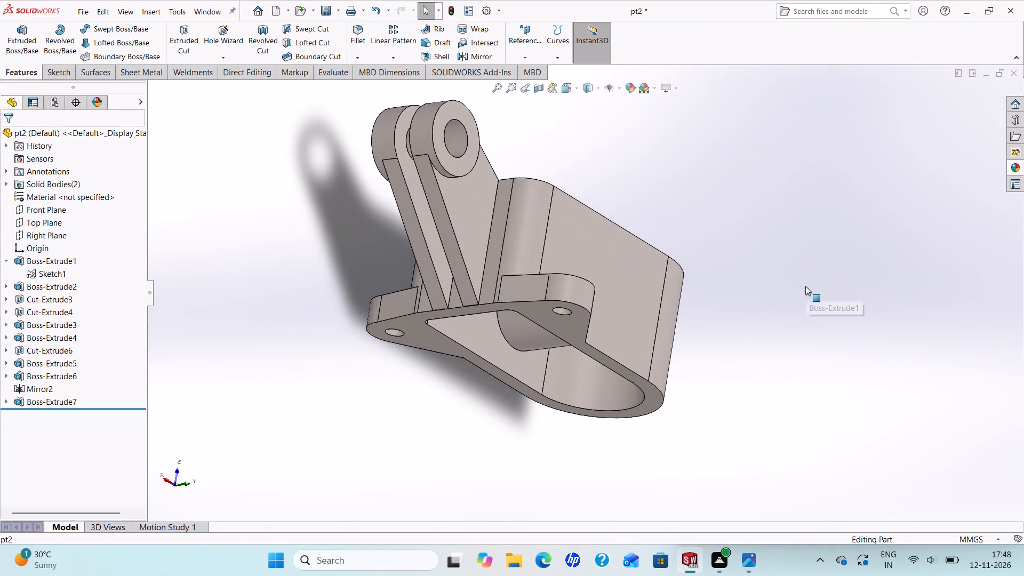
scroll(697, 314, up, 3)
middle_drag(603, 323, 485, 330)
scroll(483, 327, down, 4)
scroll(669, 331, up, 3)
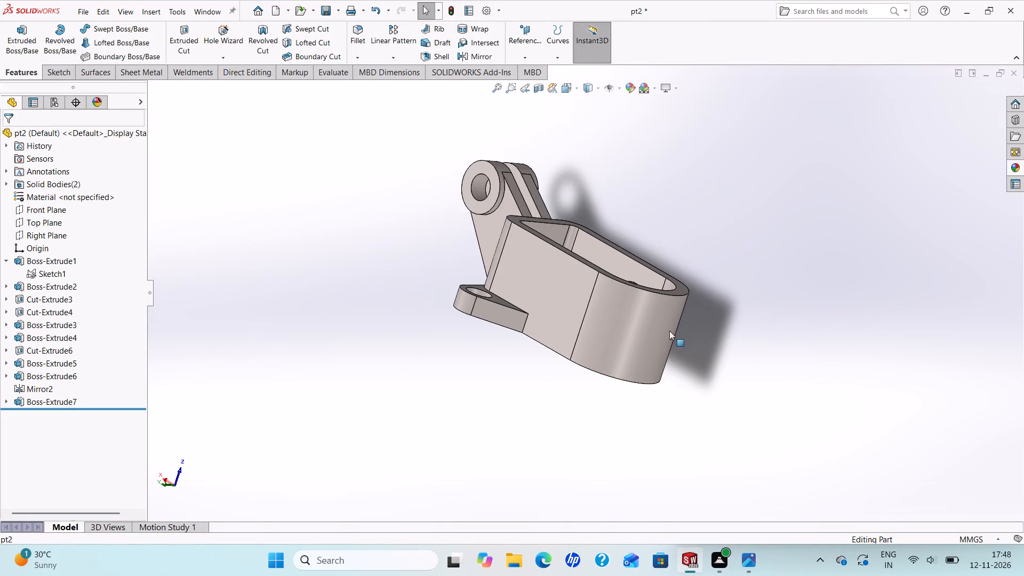
scroll(678, 326, down, 7)
scroll(642, 291, up, 8)
scroll(477, 171, down, 2)
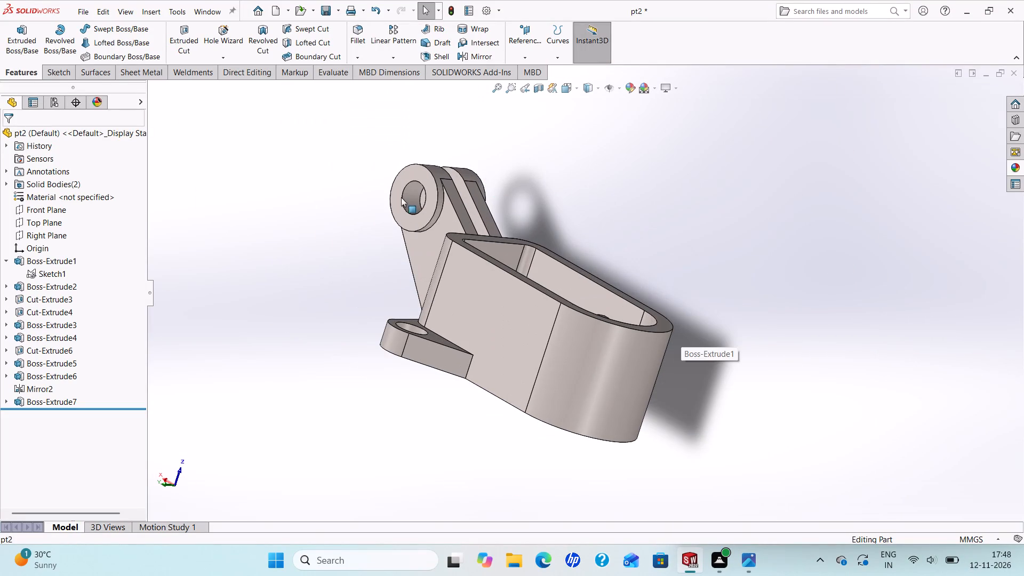
scroll(583, 243, down, 2)
scroll(577, 274, up, 3)
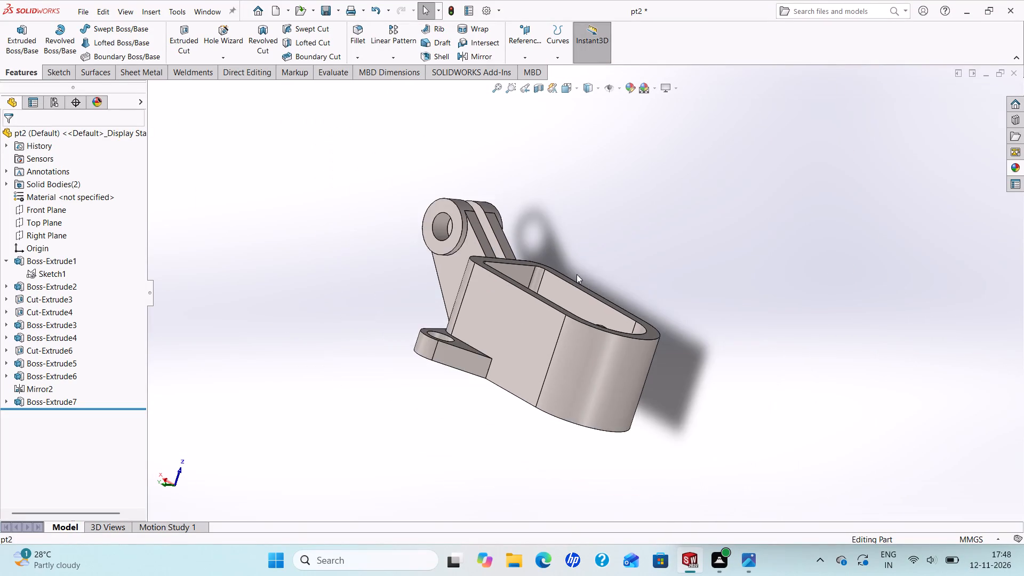
scroll(597, 288, down, 3)
scroll(600, 314, up, 4)
scroll(596, 314, down, 3)
scroll(605, 310, up, 3)
scroll(626, 310, down, 2)
middle_drag(633, 322, 567, 295)
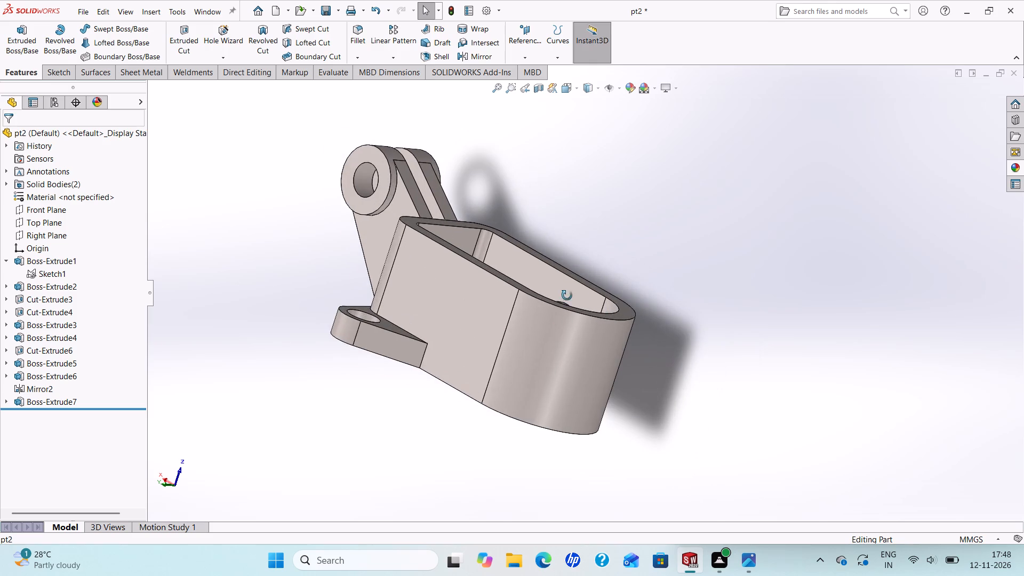
middle_drag(567, 295, 449, 262)
scroll(443, 261, up, 4)
scroll(445, 265, down, 3)
middle_drag(483, 317, 608, 153)
scroll(637, 244, down, 1)
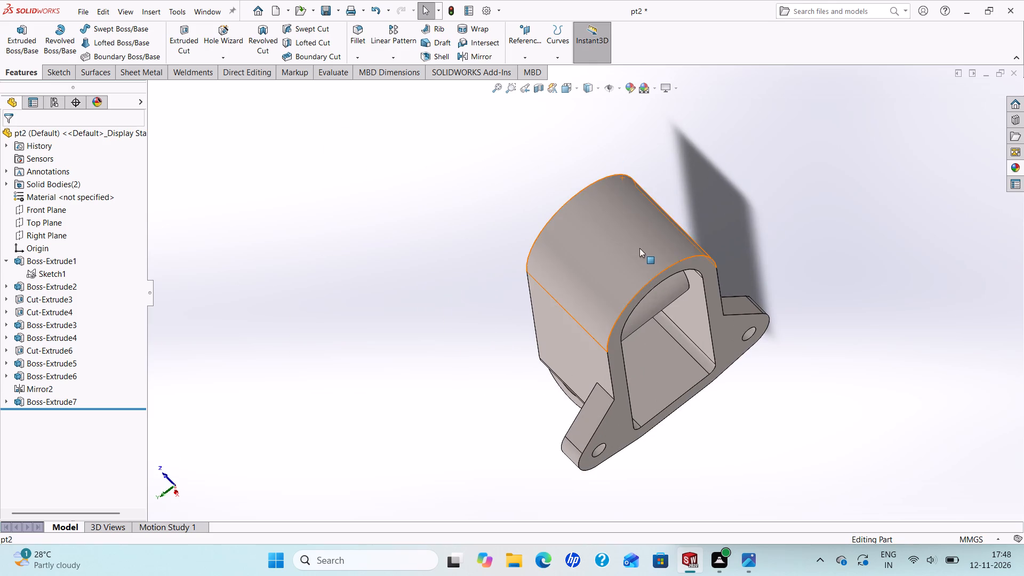
scroll(595, 267, up, 2)
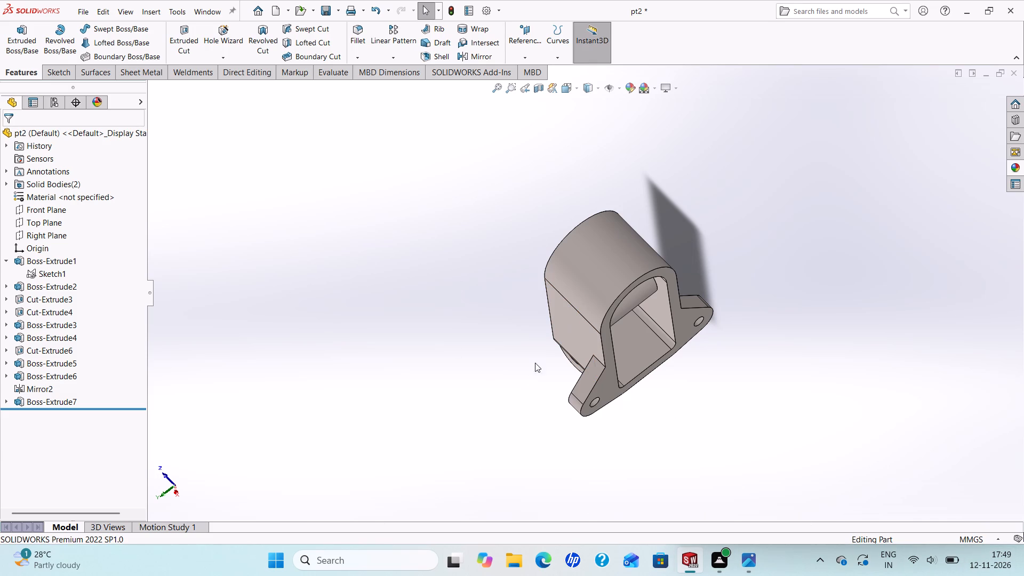
Inspect the housing's interior with its cross cylinder and inner lug, the counterbored mounting ears and the twin-lug arm from all around.
middle_drag(522, 375, 262, 330)
scroll(498, 359, down, 2)
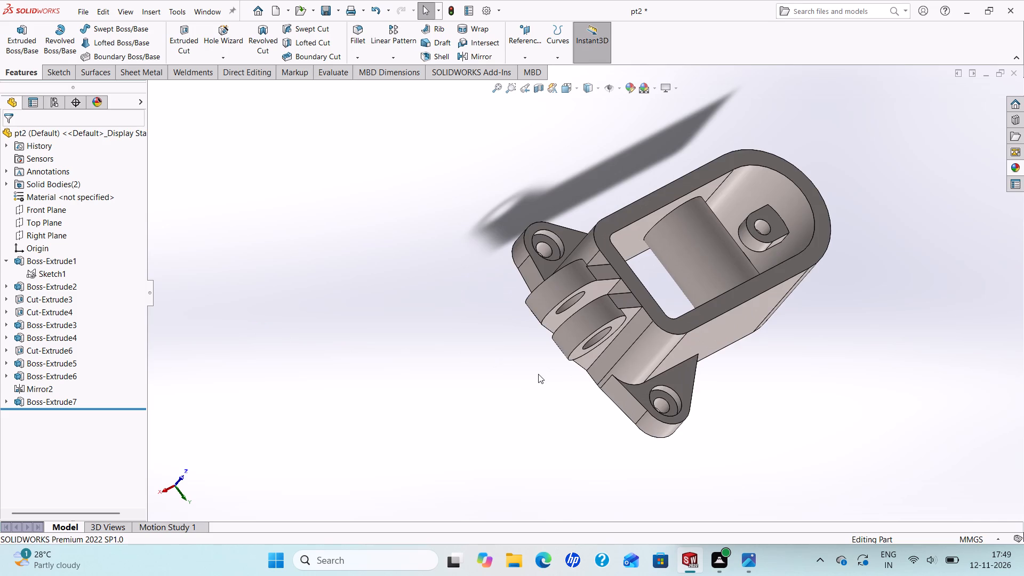
scroll(534, 370, up, 2)
scroll(659, 351, down, 1)
middle_drag(650, 343, 619, 339)
scroll(626, 332, up, 3)
scroll(766, 300, down, 2)
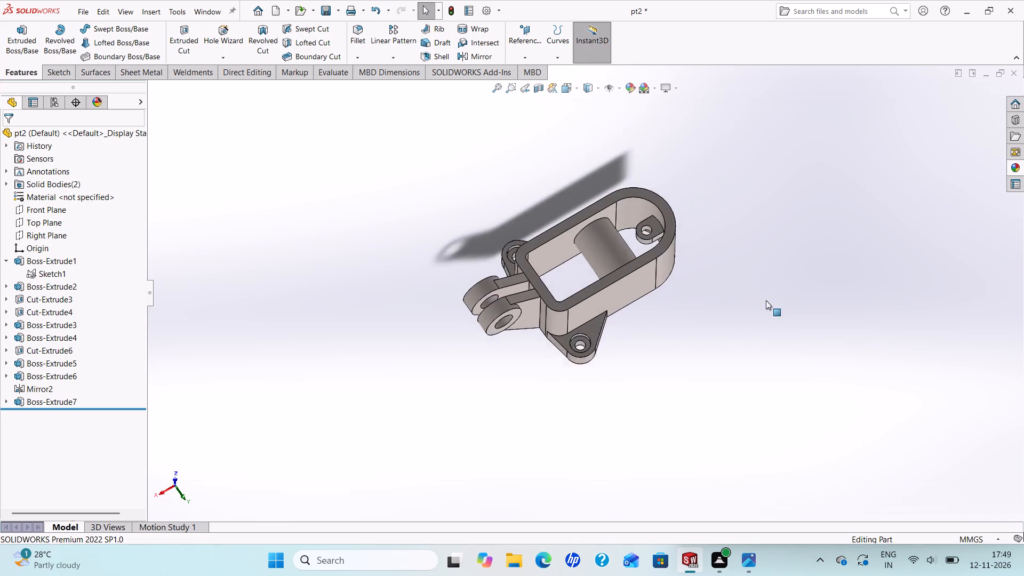
scroll(766, 300, down, 1)
scroll(477, 207, up, 3)
scroll(573, 241, down, 5)
middle_drag(561, 314, 525, 249)
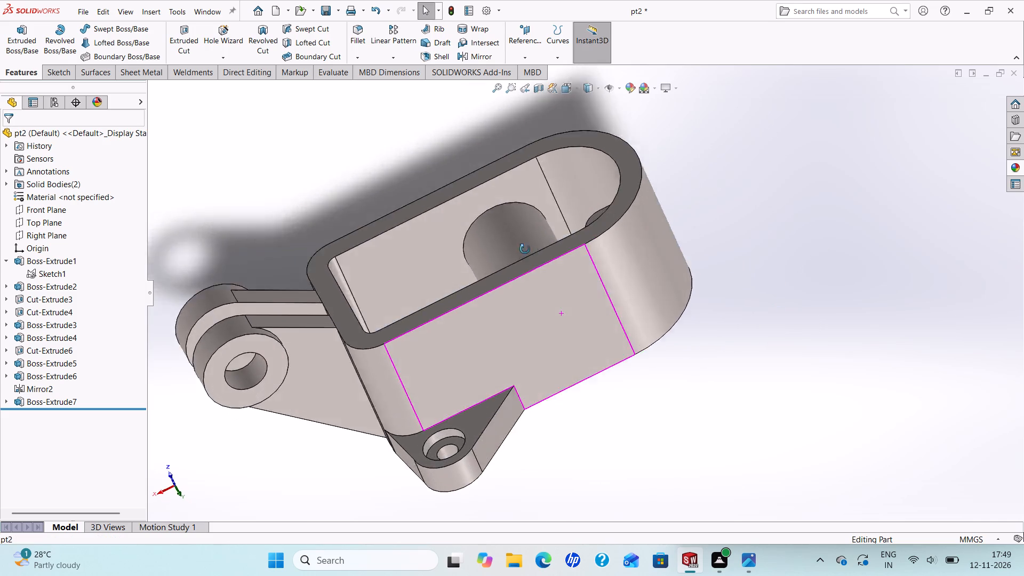
middle_drag(525, 249, 508, 225)
scroll(518, 291, up, 3)
scroll(554, 323, down, 2)
scroll(554, 325, up, 2)
middle_drag(581, 305, 382, 211)
scroll(580, 302, up, 1)
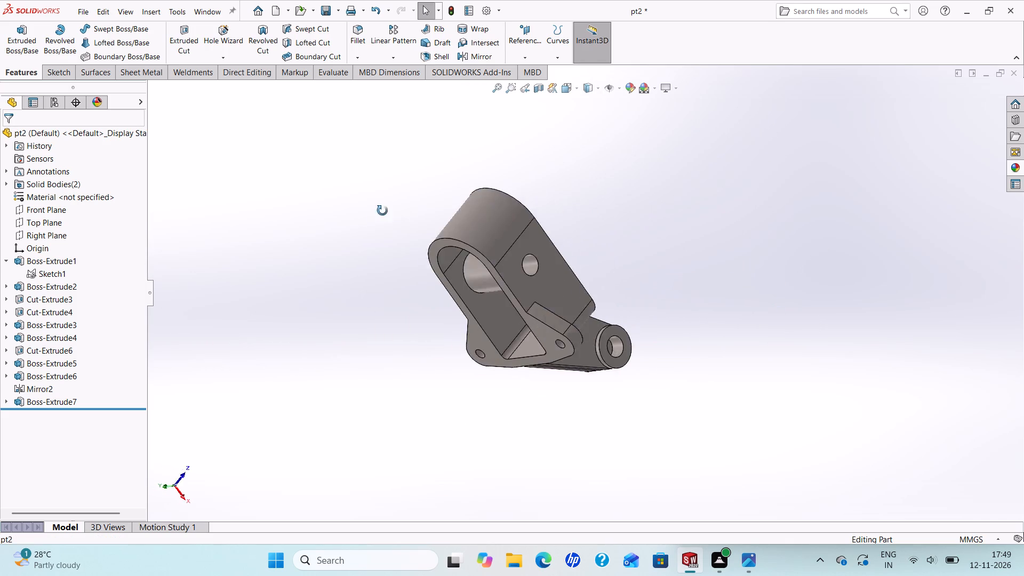
middle_drag(382, 211, 377, 211)
scroll(441, 243, down, 3)
middle_drag(515, 352, 624, 227)
scroll(591, 318, up, 3)
scroll(678, 351, down, 3)
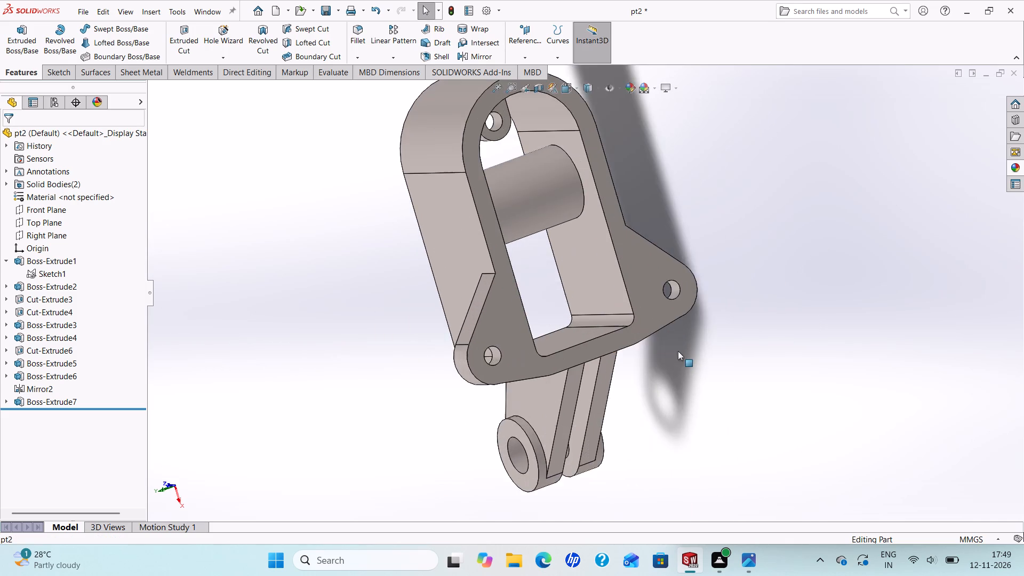
middle_drag(677, 348, 379, 259)
scroll(423, 308, up, 3)
scroll(682, 318, down, 1)
middle_drag(679, 318, 459, 347)
scroll(447, 348, down, 1)
middle_drag(595, 310, 382, 253)
scroll(549, 286, down, 2)
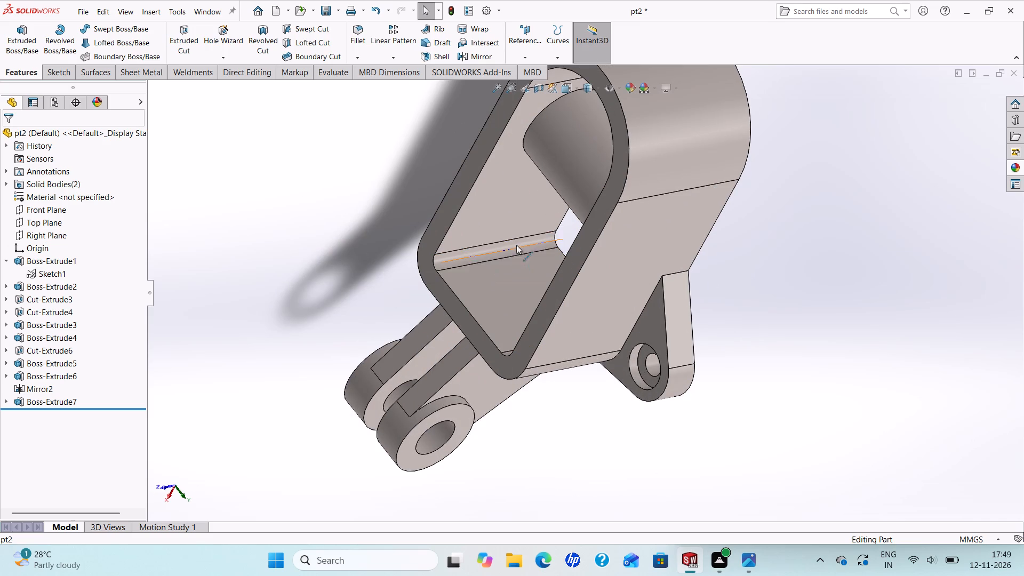
middle_drag(475, 275, 581, 163)
scroll(610, 190, down, 1)
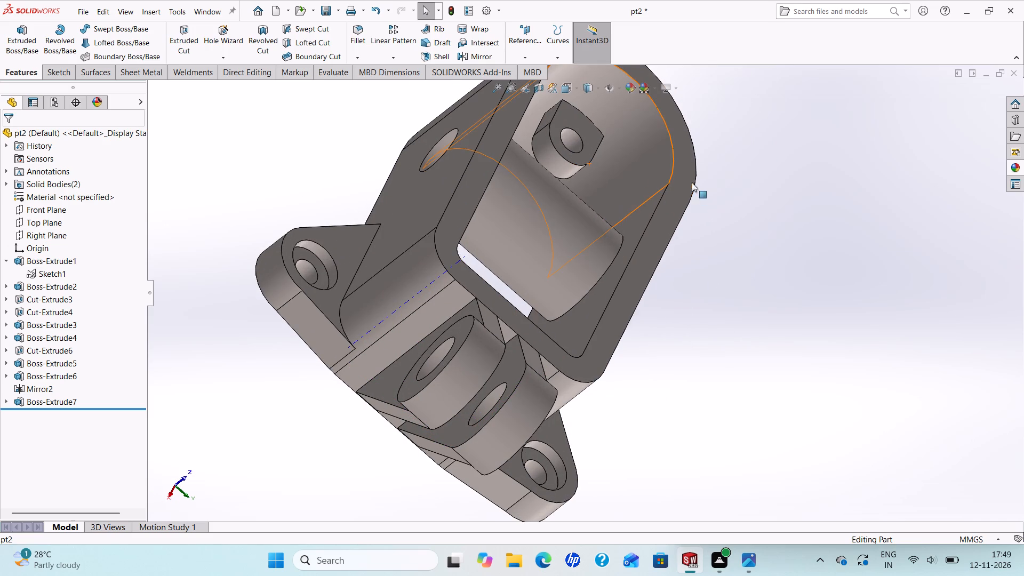
middle_drag(617, 354, 590, 379)
scroll(615, 354, down, 1)
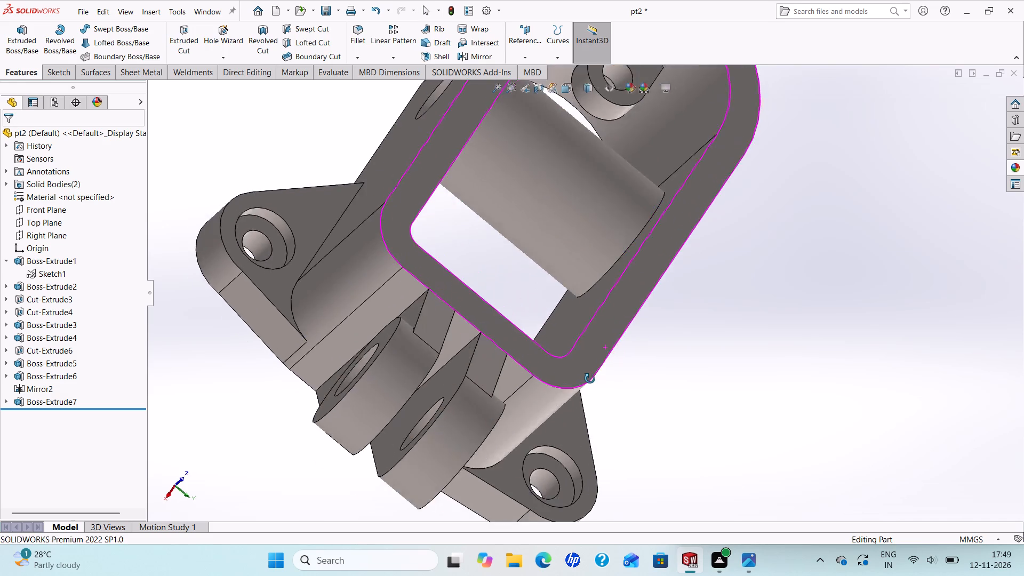
middle_drag(590, 379, 562, 497)
scroll(567, 462, up, 3)
scroll(561, 350, down, 3)
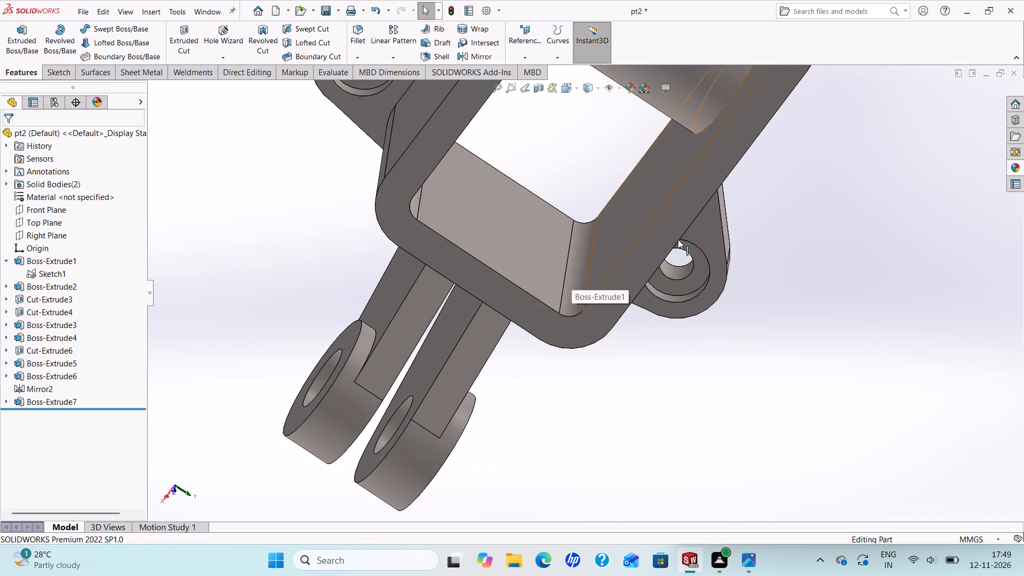
scroll(634, 218, up, 4)
middle_drag(567, 199, 564, 195)
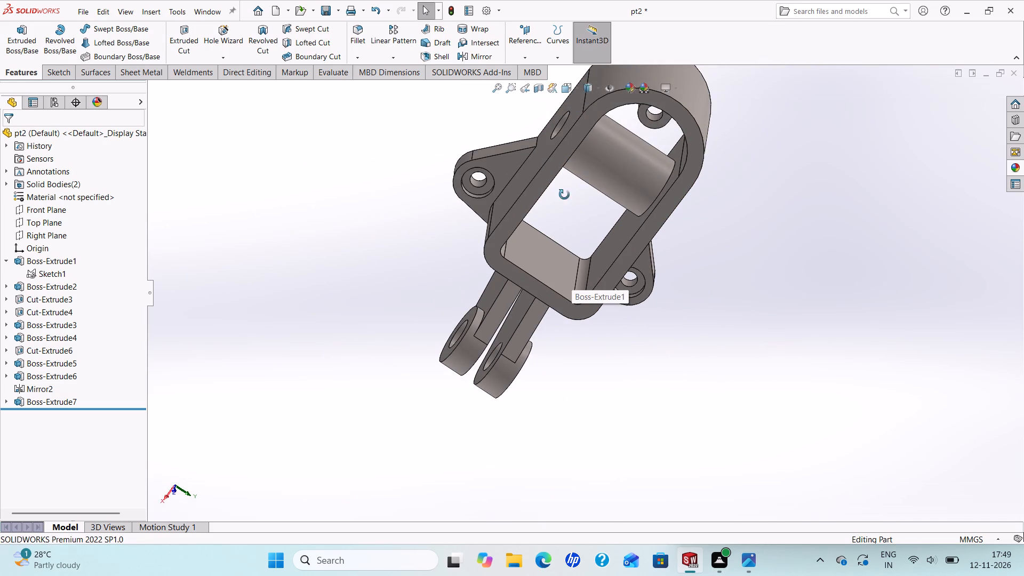
middle_drag(564, 195, 509, 146)
scroll(513, 146, up, 1)
scroll(578, 213, down, 1)
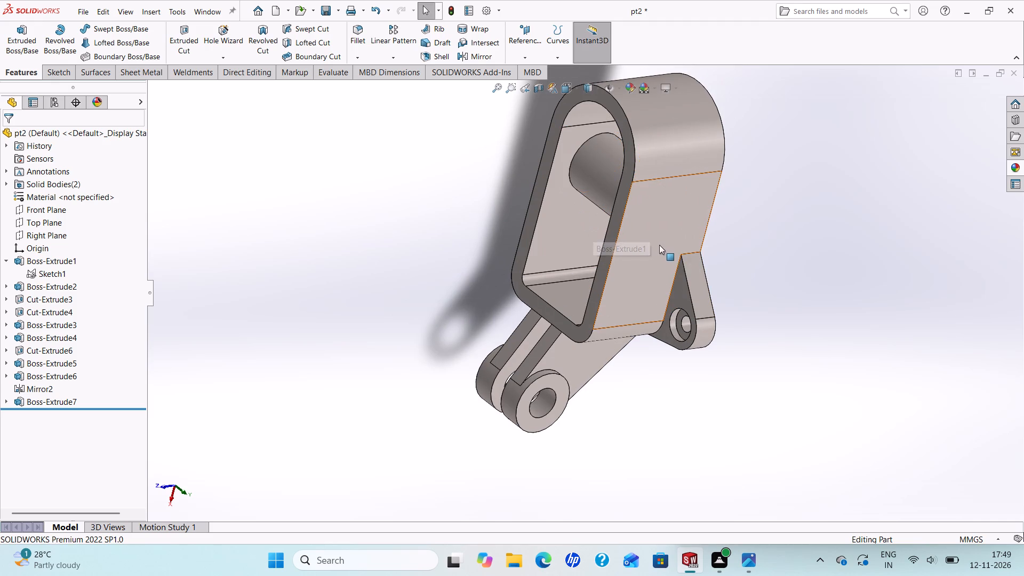
middle_drag(658, 270, 300, 301)
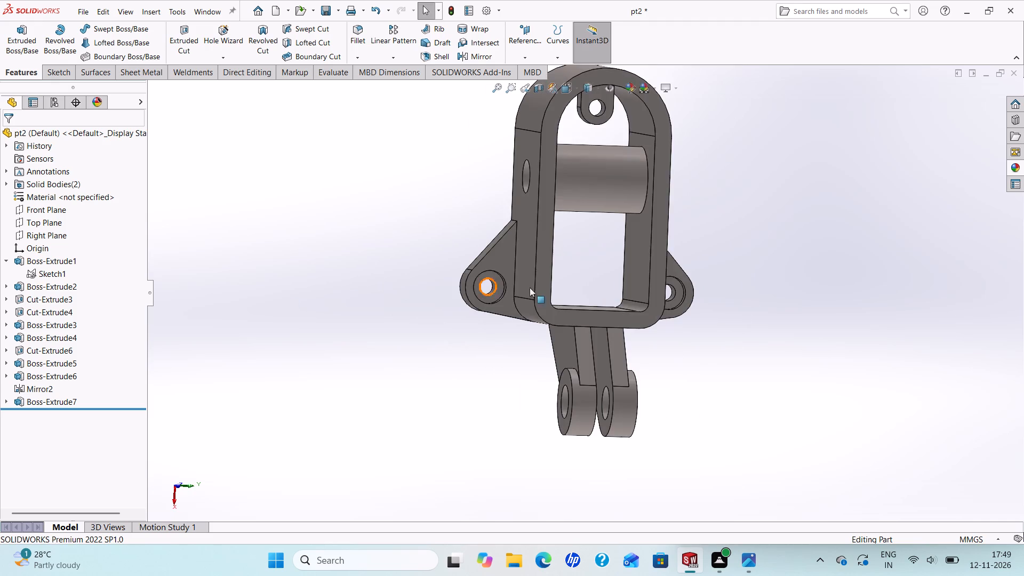
scroll(668, 323, up, 3)
middle_drag(670, 299, 553, 291)
middle_drag(597, 245, 694, 209)
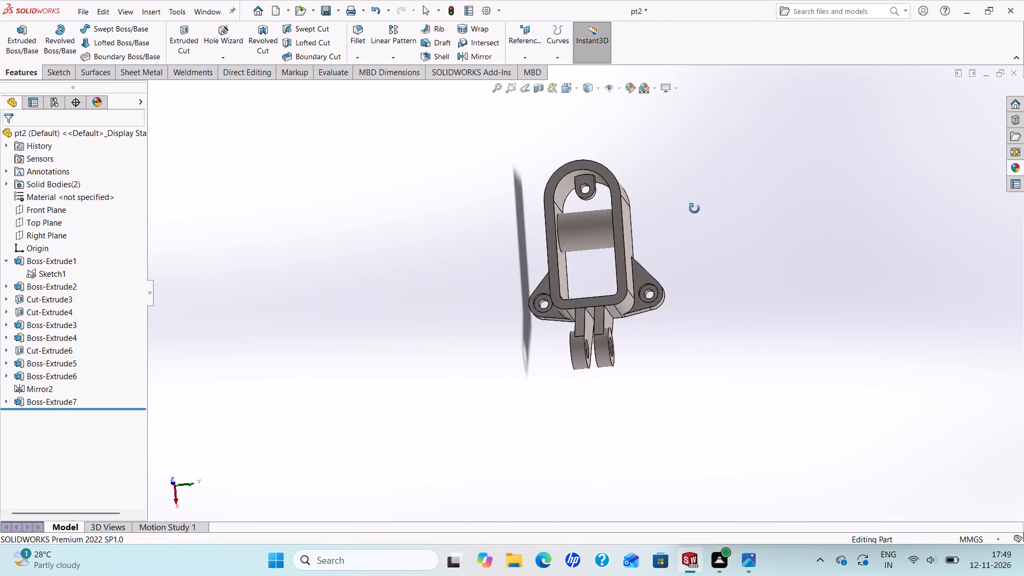
middle_drag(694, 209, 697, 209)
middle_drag(552, 314, 685, 315)
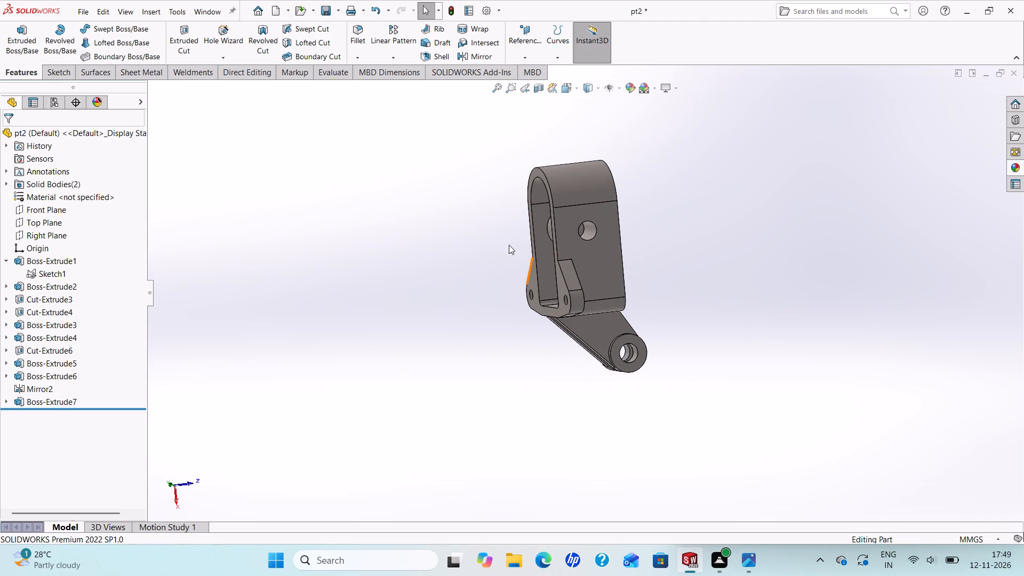
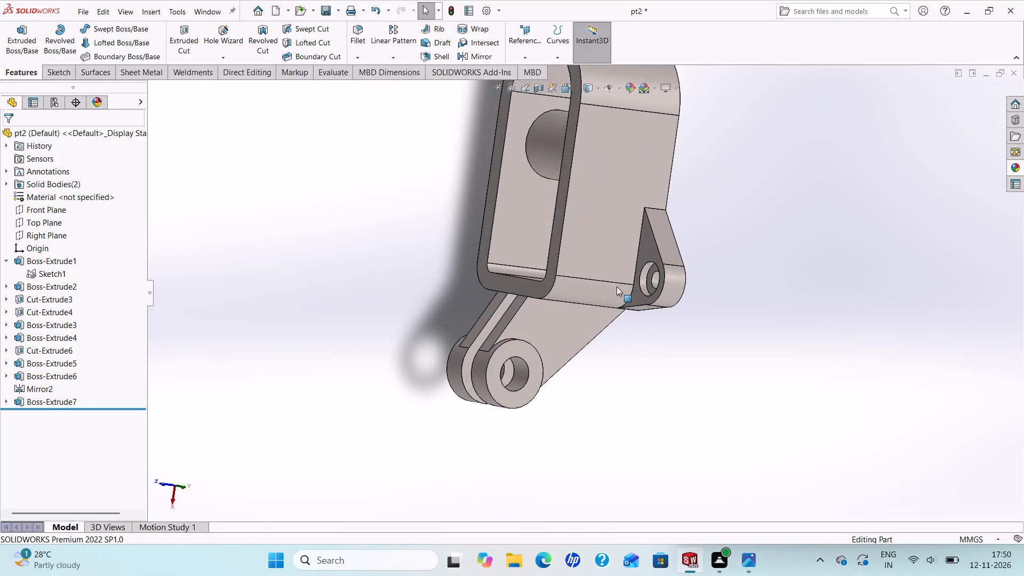
Save the bracket part.
scroll(612, 300, up, 4)
scroll(675, 233, down, 4)
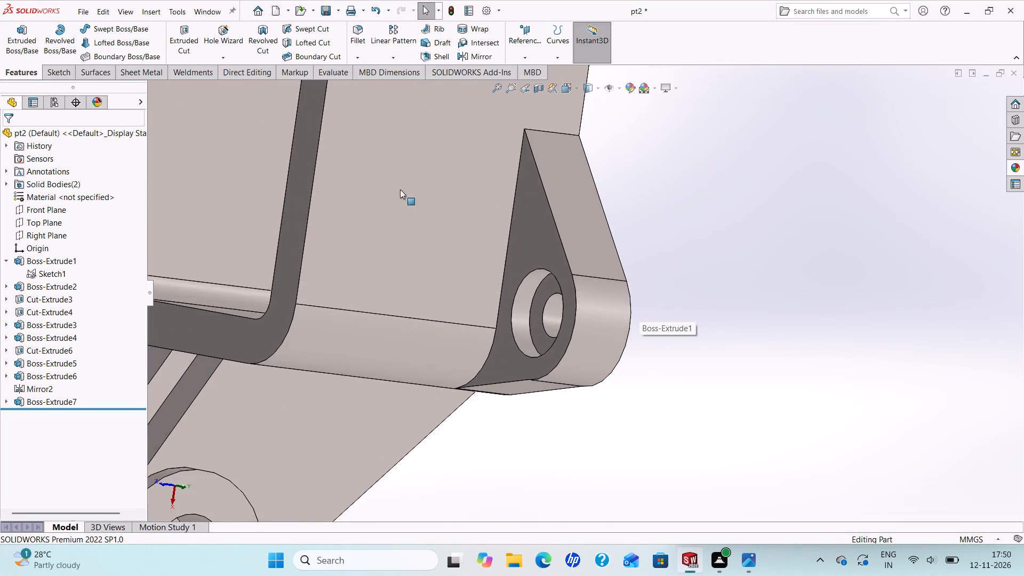
scroll(388, 193, up, 4)
scroll(497, 186, down, 2)
scroll(497, 188, up, 4)
scroll(517, 180, down, 3)
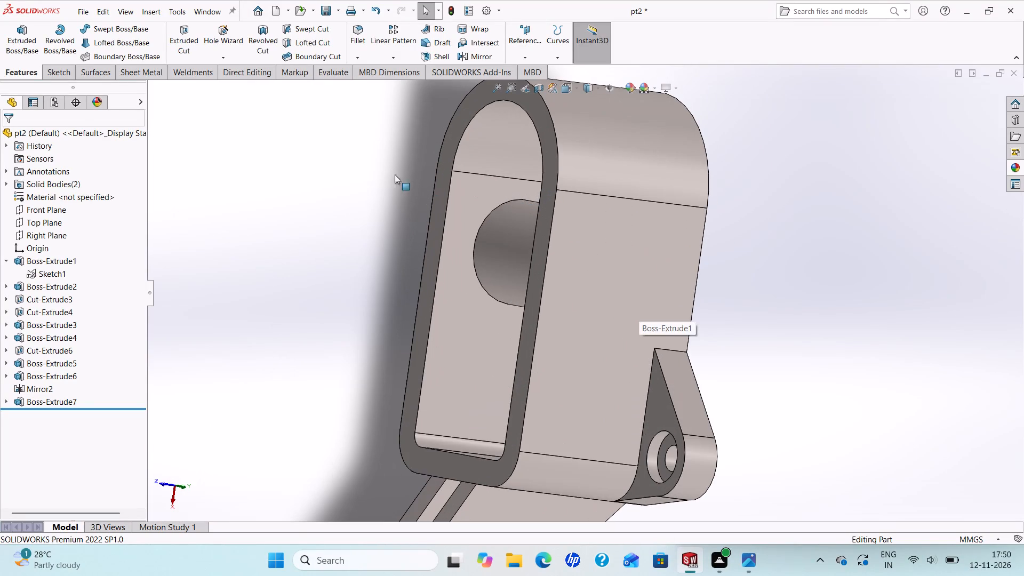
key(ctrl+s)
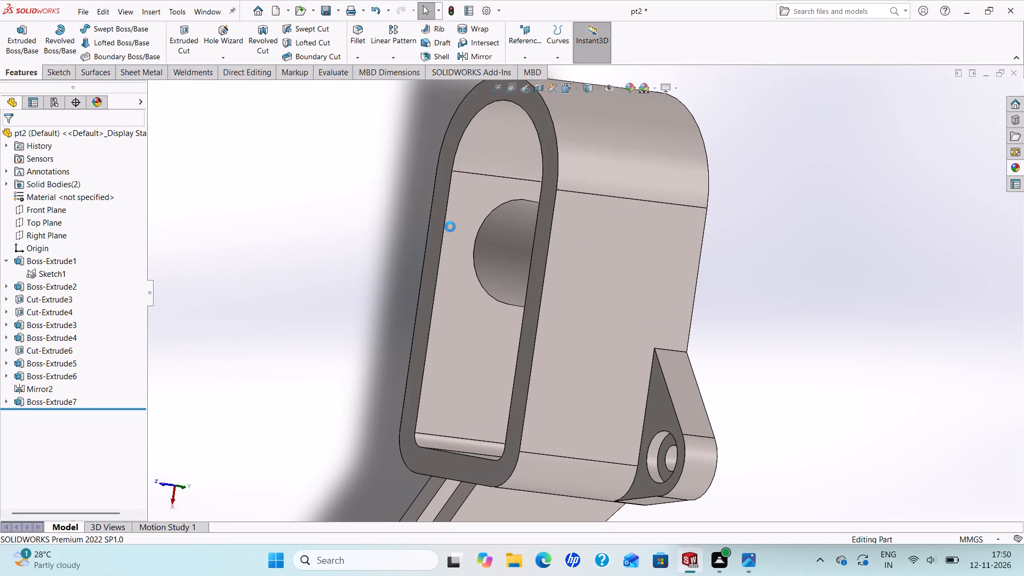
Examine the housing, the mounting ears and the gap between the two fork arms from several sides.
scroll(509, 352, up, 2)
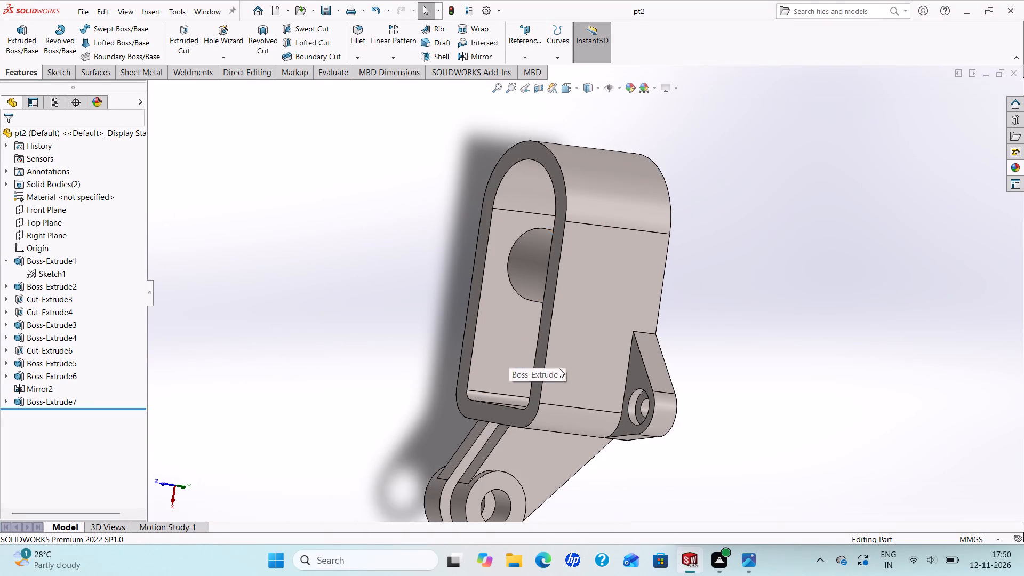
scroll(613, 380, down, 1)
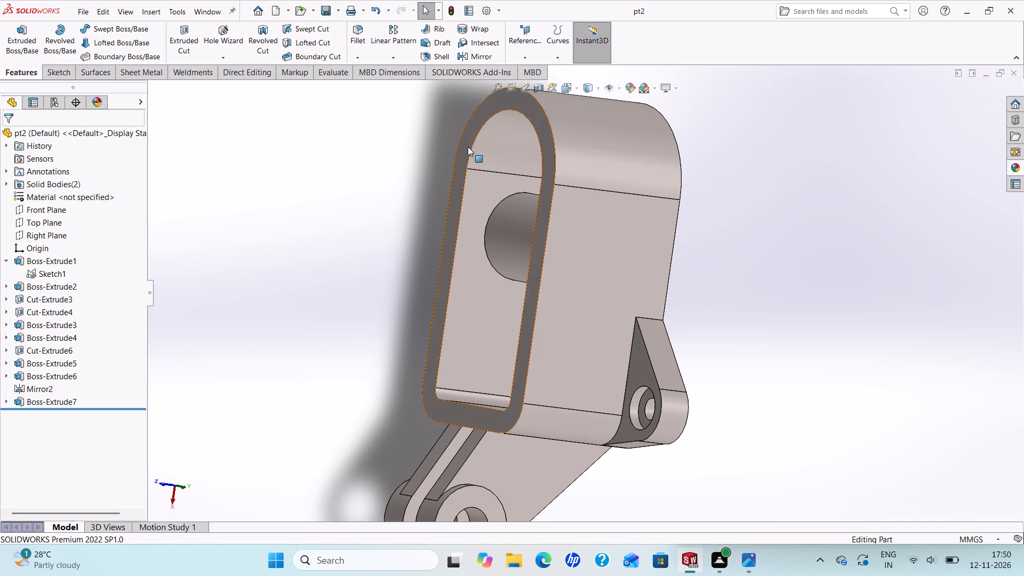
scroll(479, 338, down, 3)
scroll(505, 339, up, 3)
middle_drag(633, 332, 521, 316)
scroll(633, 332, up, 1)
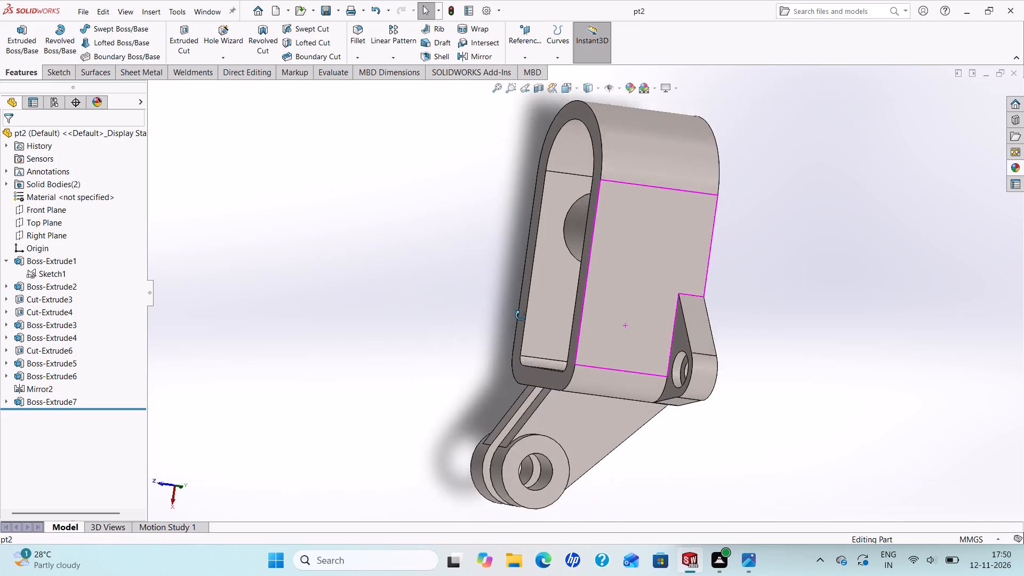
middle_drag(521, 316, 377, 346)
scroll(565, 343, down, 3)
middle_drag(445, 343, 589, 302)
scroll(599, 314, up, 3)
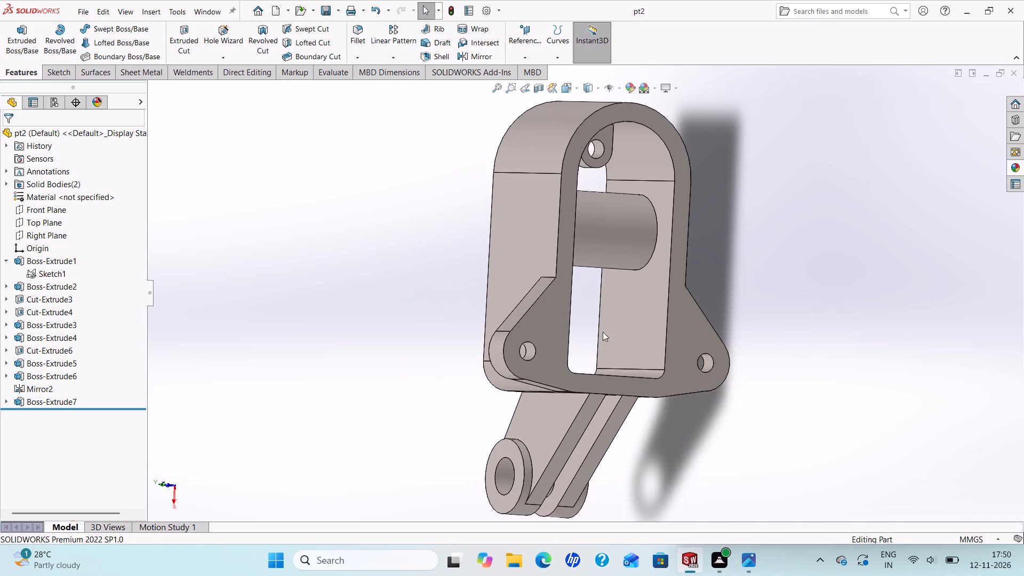
middle_drag(607, 337, 562, 228)
scroll(607, 329, up, 1)
scroll(628, 322, down, 2)
middle_drag(612, 341, 564, 298)
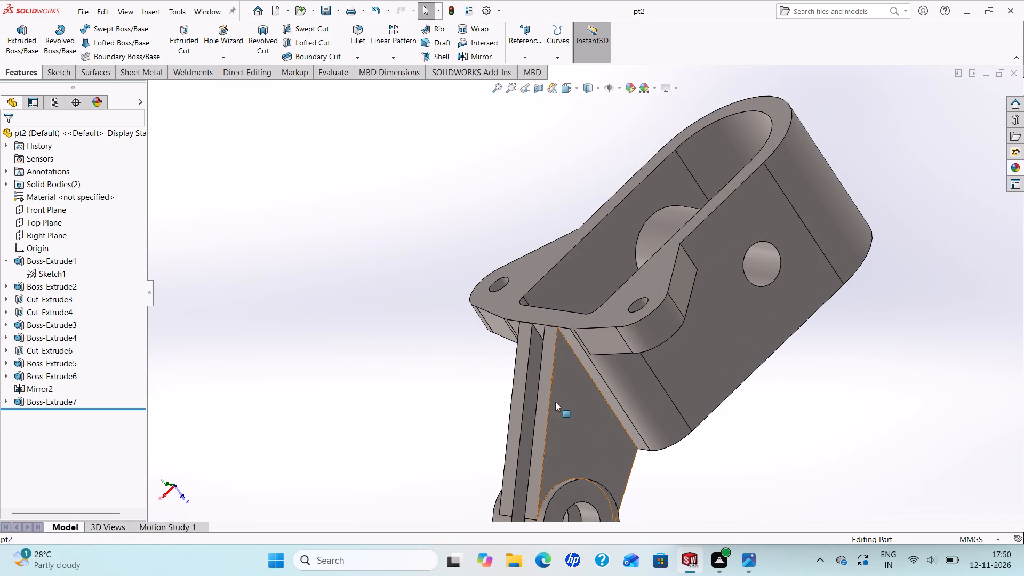
scroll(543, 407, up, 2)
scroll(587, 429, down, 3)
middle_drag(562, 412, 627, 374)
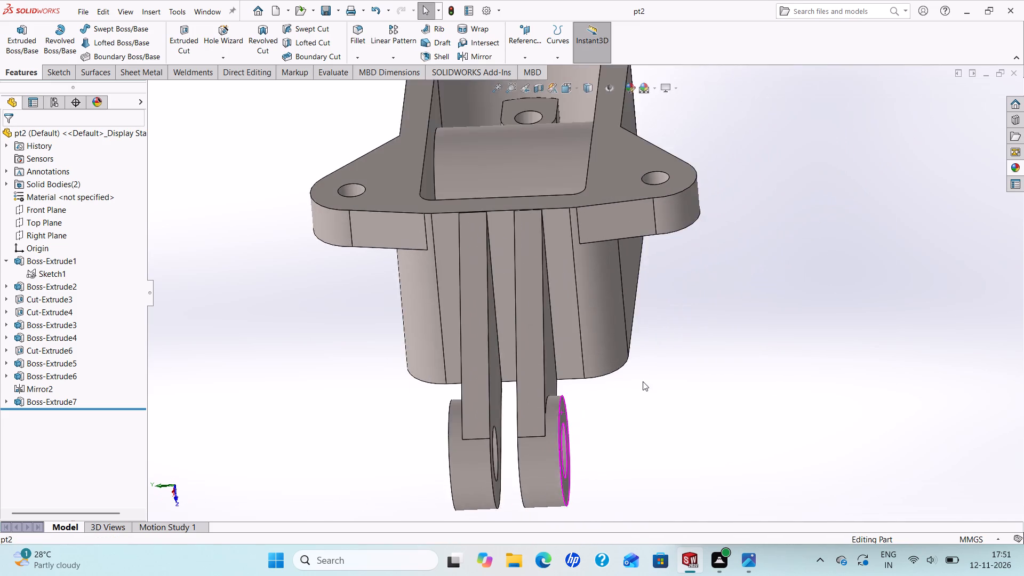
scroll(478, 431, down, 2)
scroll(514, 386, up, 2)
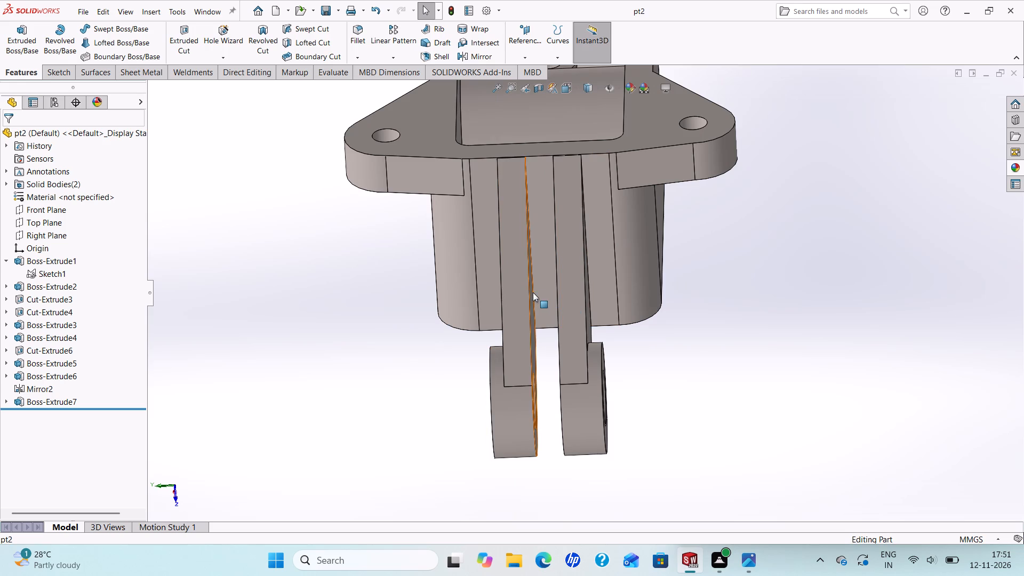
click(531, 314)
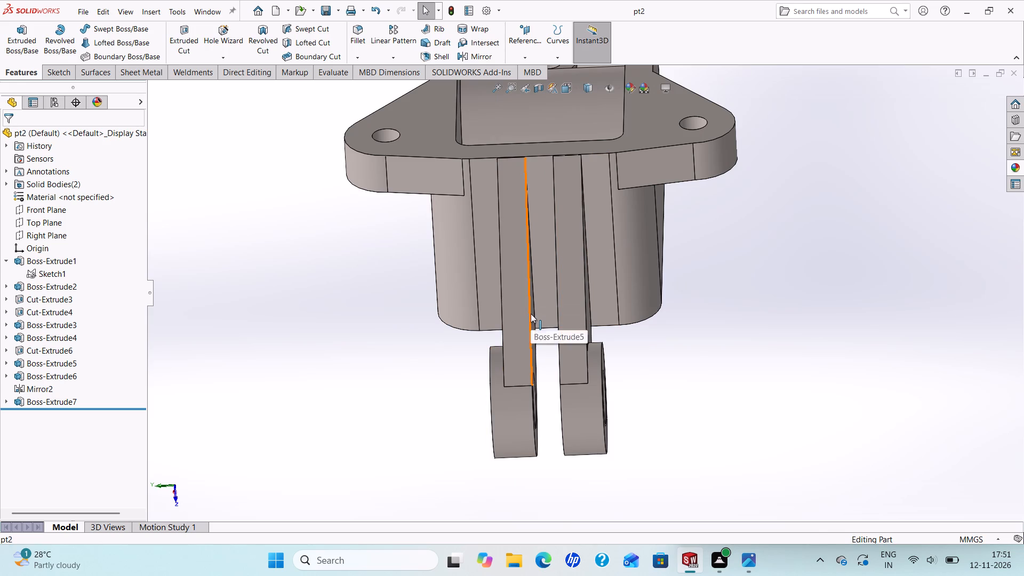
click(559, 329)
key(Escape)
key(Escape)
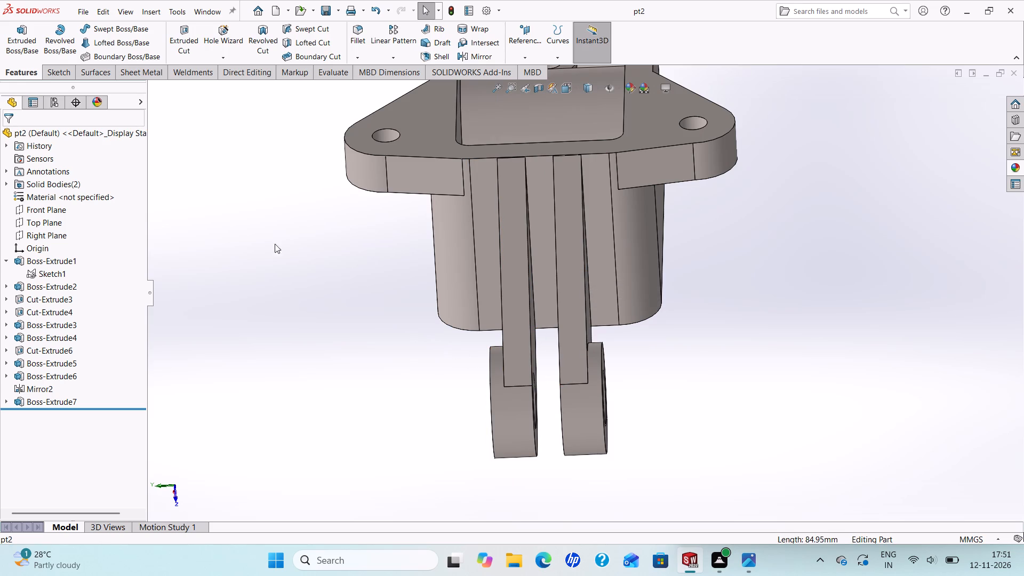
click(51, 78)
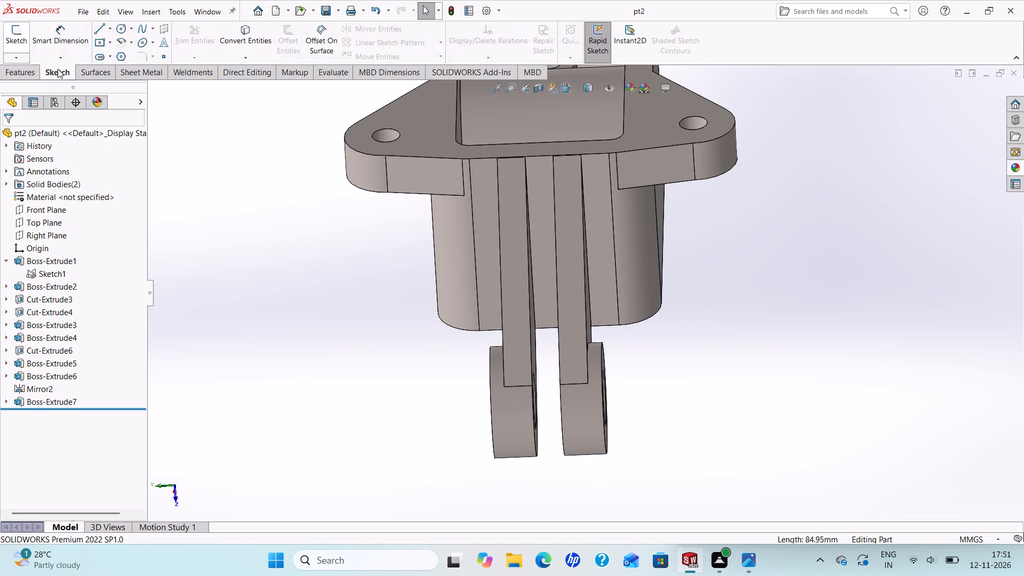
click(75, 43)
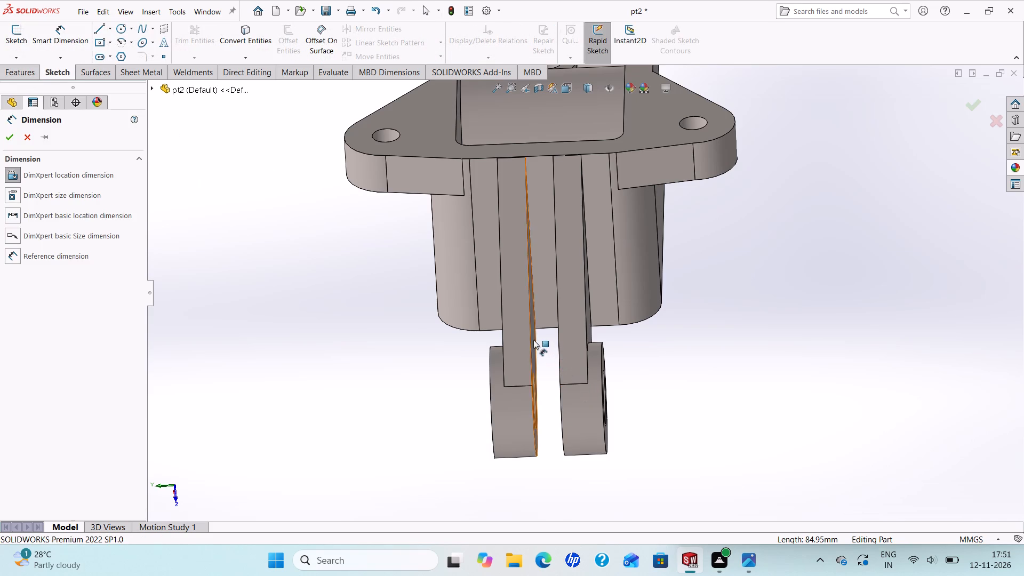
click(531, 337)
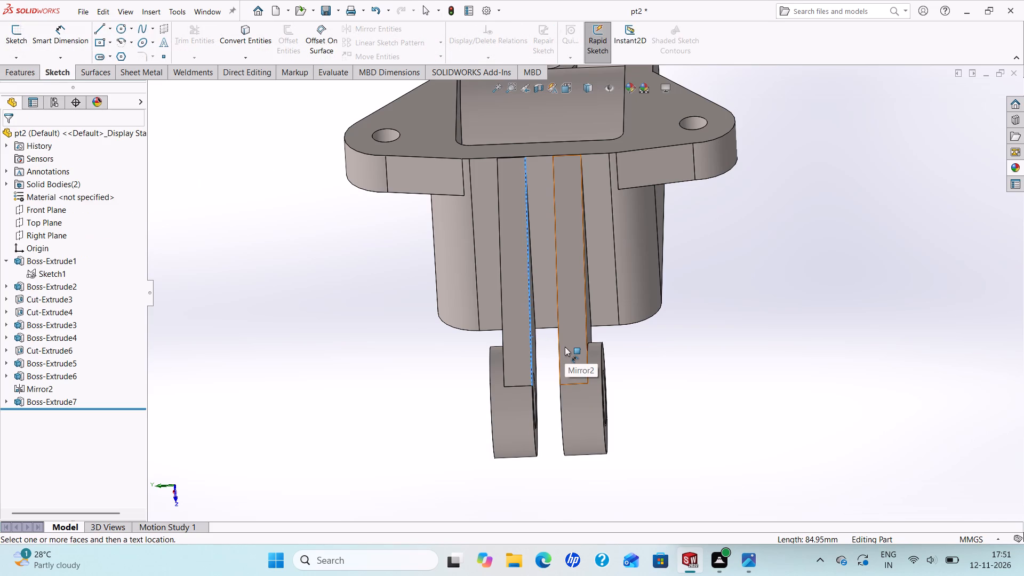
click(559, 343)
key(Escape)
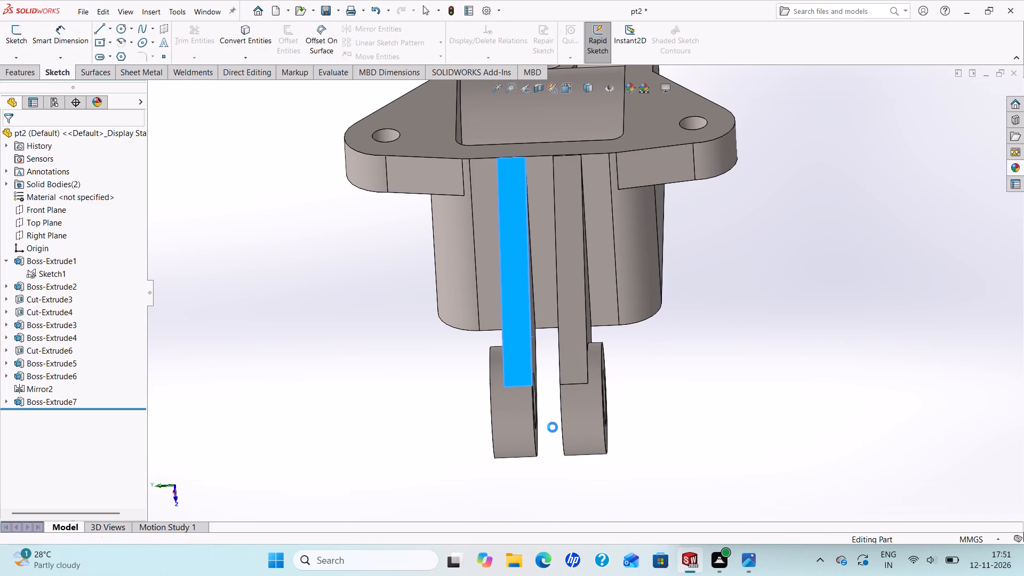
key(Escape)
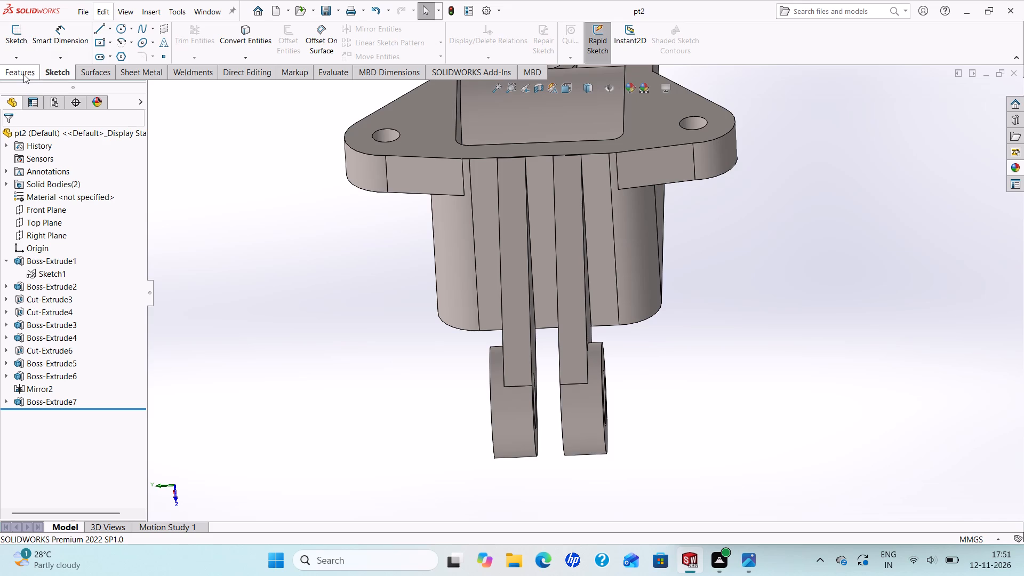
Measure the distance between the facing inner edges of the two fork arms.
click(23, 74)
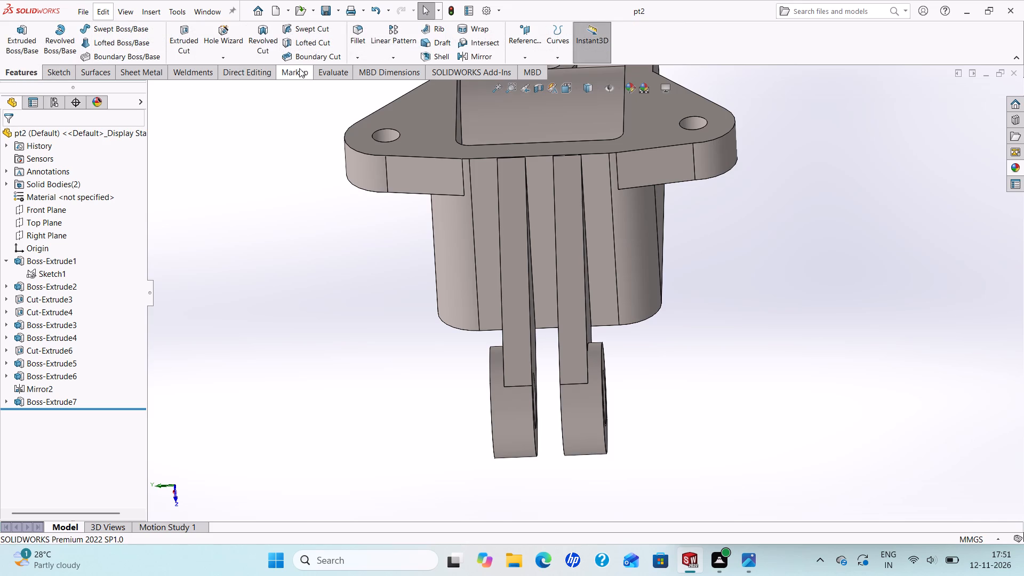
click(247, 73)
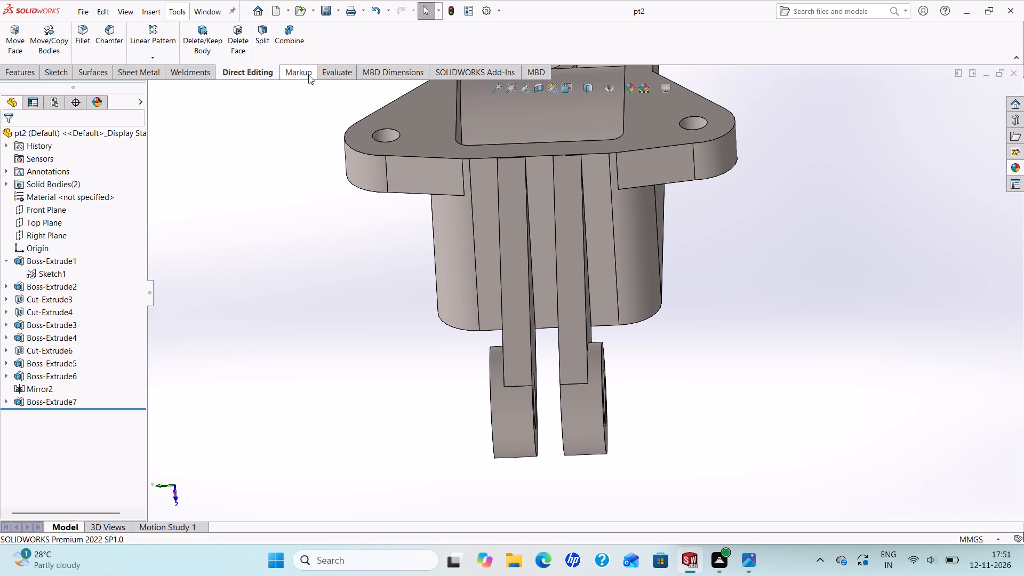
click(335, 72)
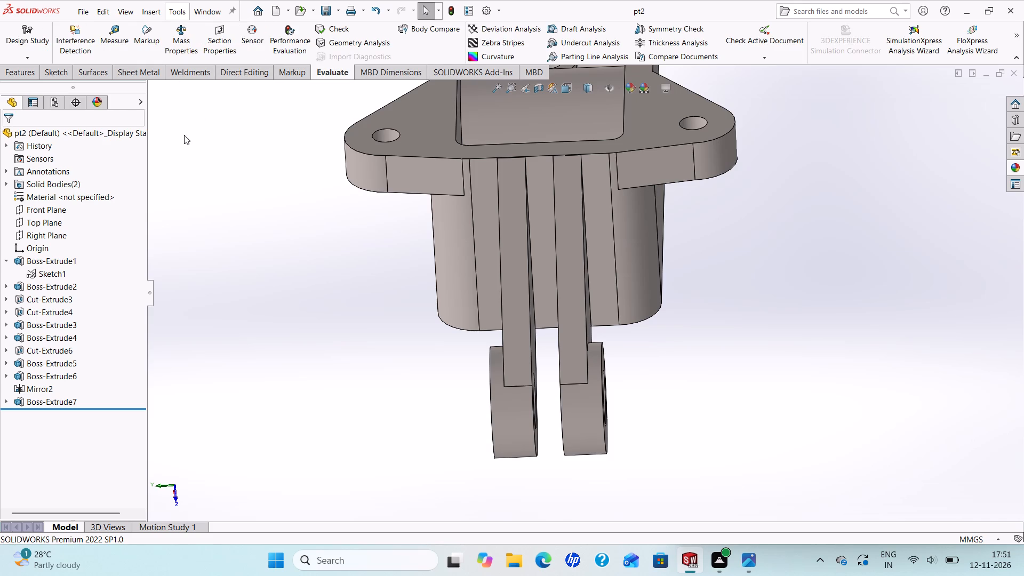
click(114, 37)
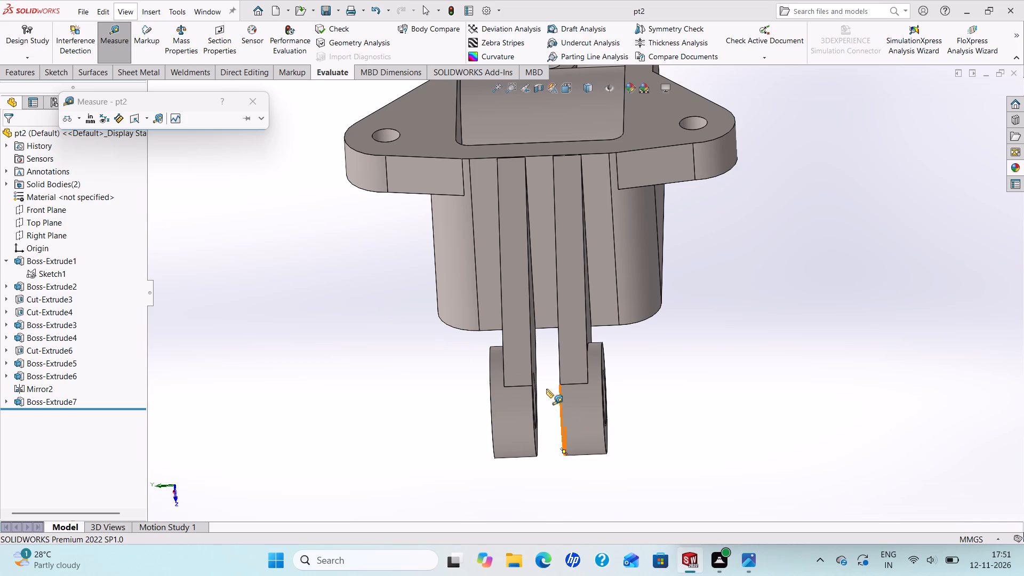
click(530, 358)
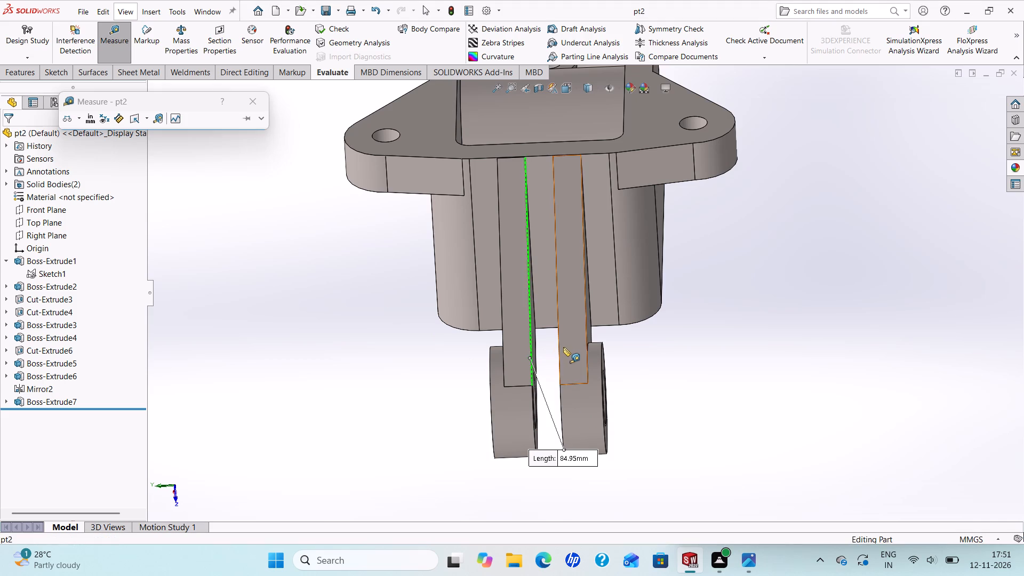
click(557, 342)
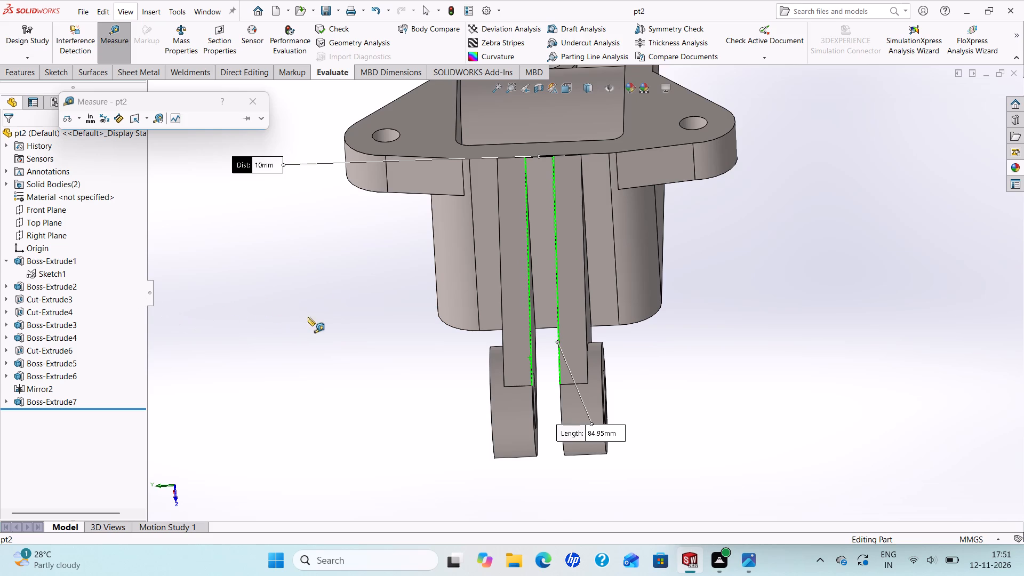
click(258, 99)
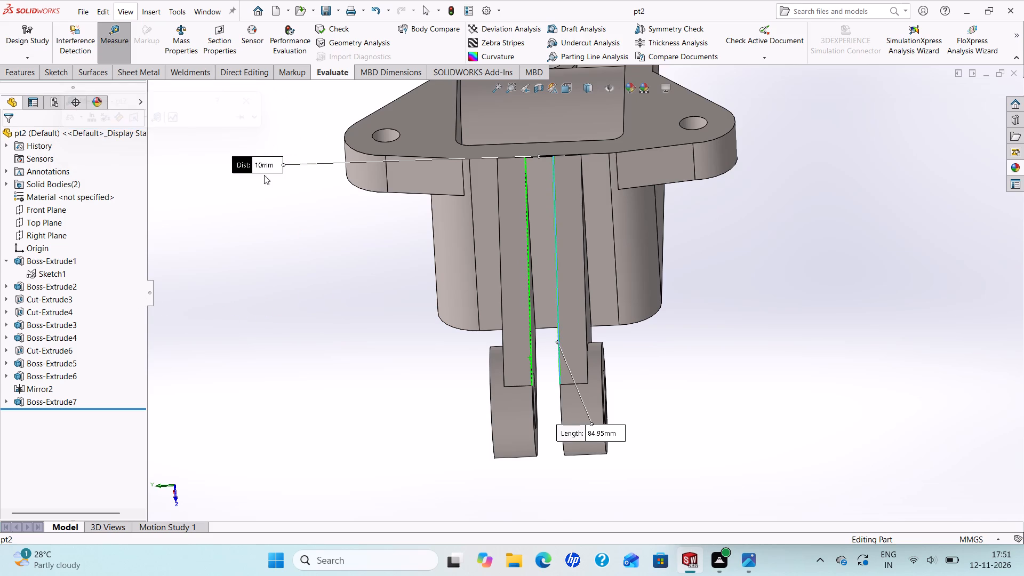
scroll(421, 254, up, 2)
key(Escape)
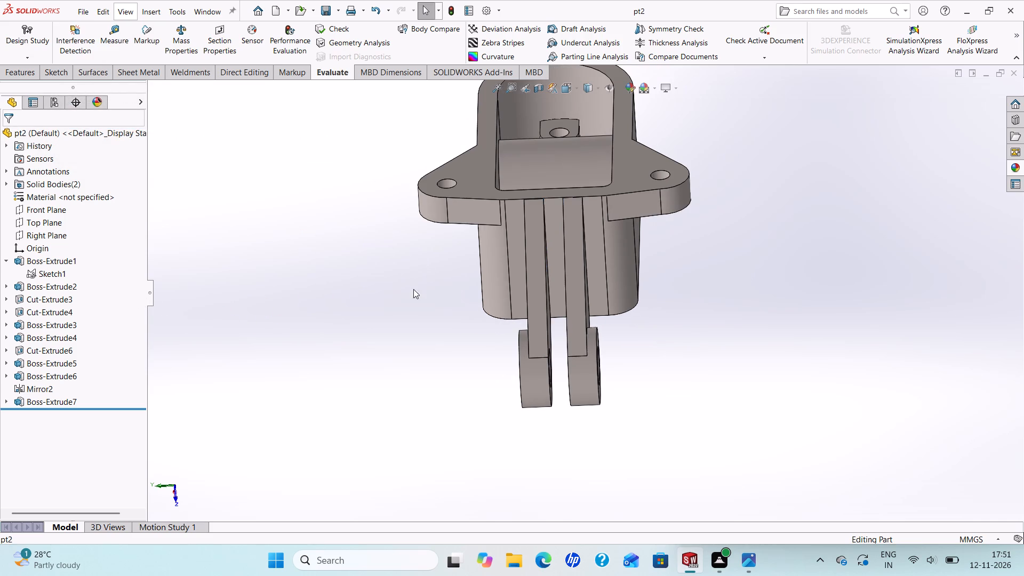
Open the exercise 634 reference drawing in Photos and compare the bracket's housing, ears and forked arm with it.
middle_drag(423, 286, 458, 100)
scroll(510, 266, up, 5)
middle_drag(506, 267, 460, 9)
scroll(592, 227, down, 3)
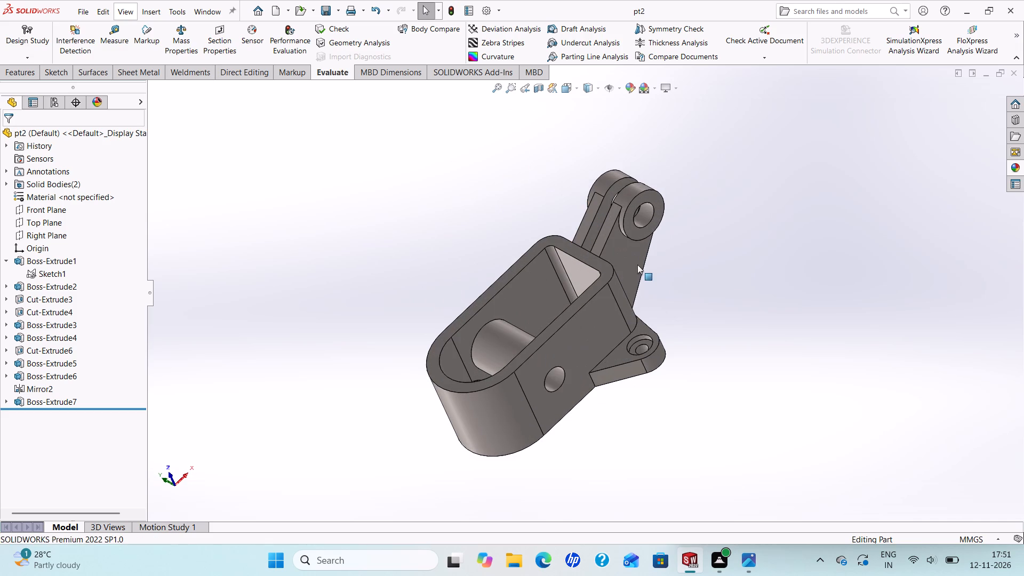
scroll(617, 274, up, 1)
click(751, 561)
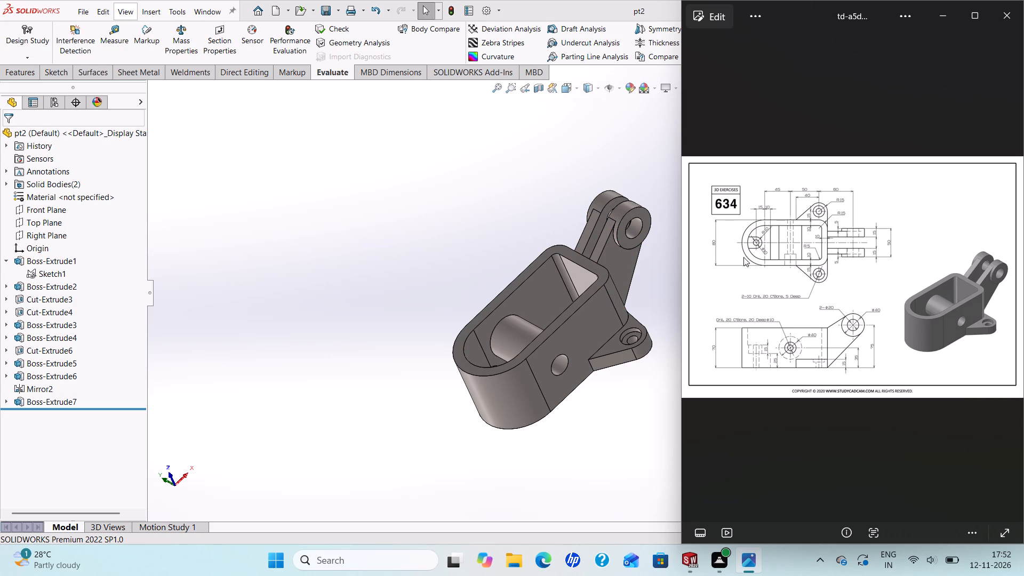
middle_drag(616, 267, 636, 298)
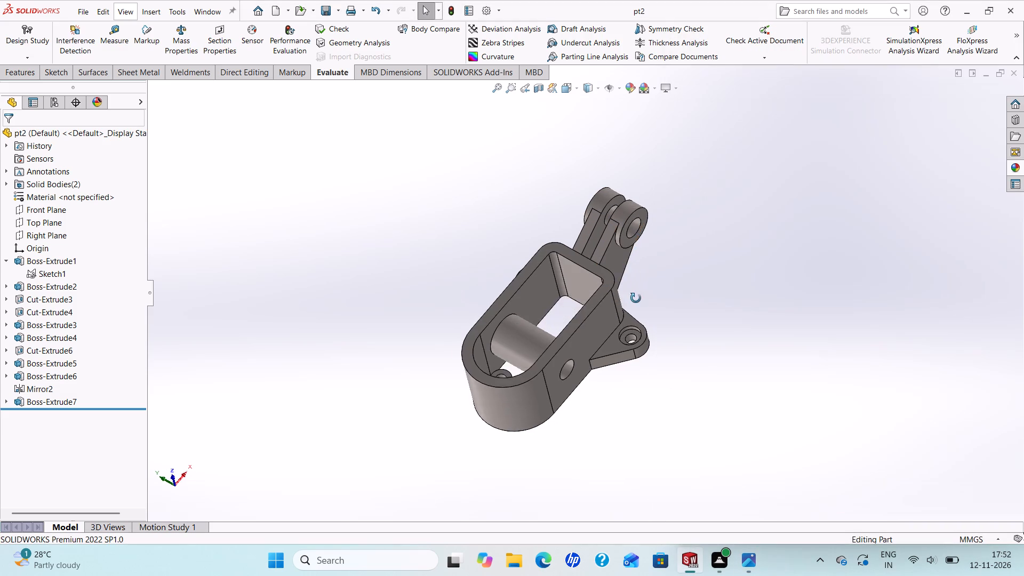
middle_drag(636, 298, 614, 369)
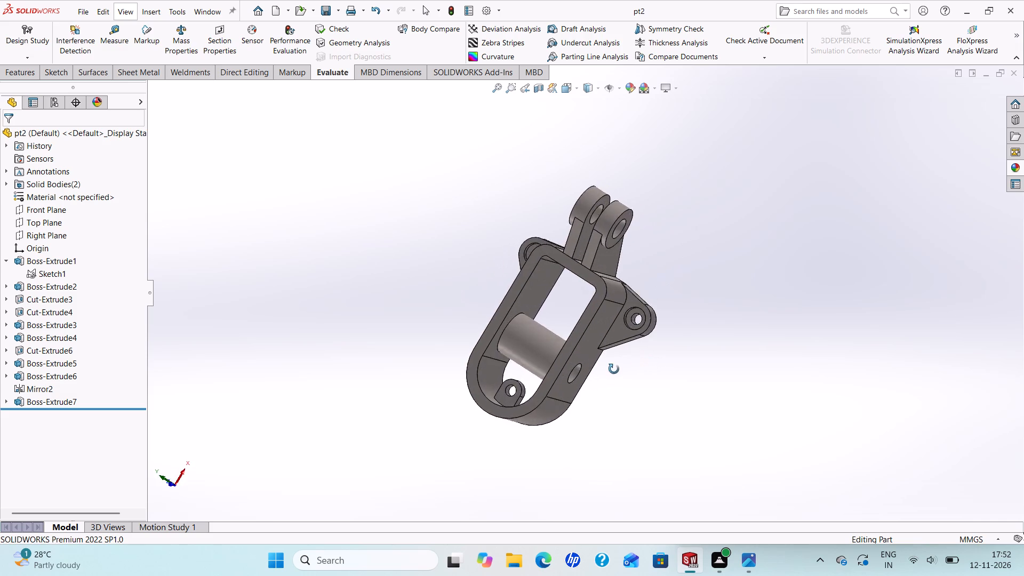
middle_drag(614, 369, 678, 347)
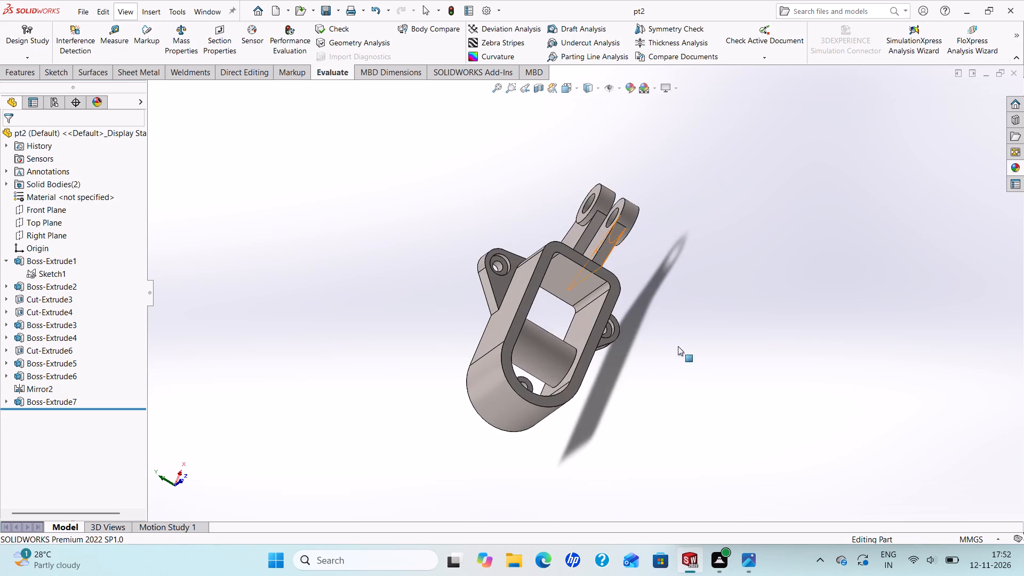
scroll(662, 337, down, 2)
middle_drag(586, 334, 535, 383)
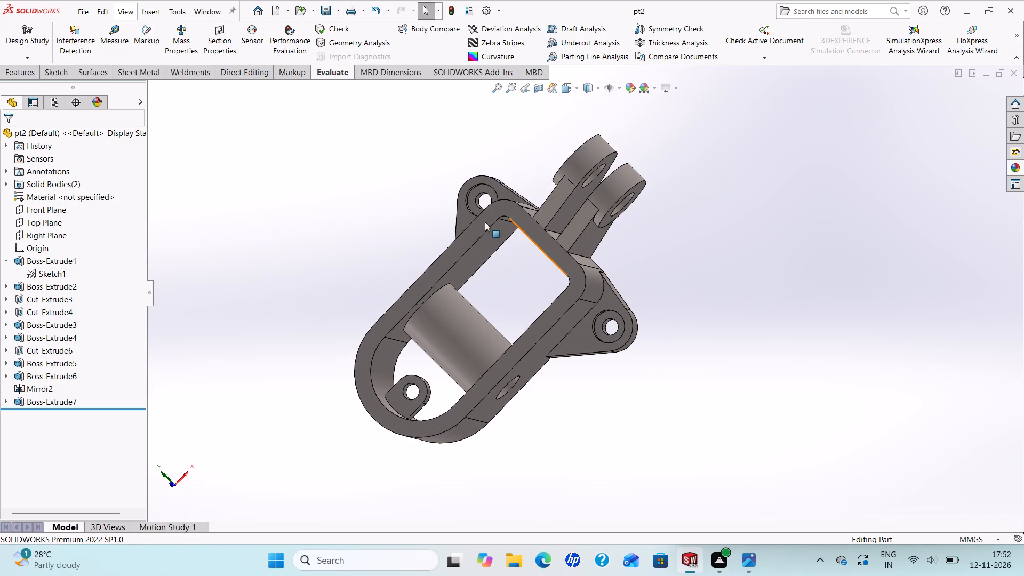
Set the start offset of the fork arm's web extrusion, Boss-Extrude5, to 10 mm.
right_click(27, 363)
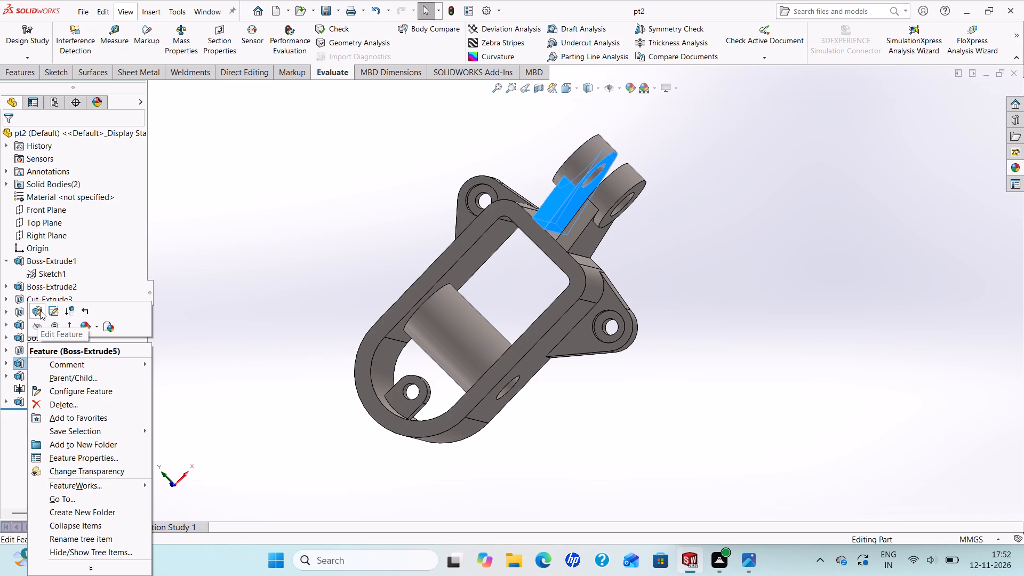
click(39, 310)
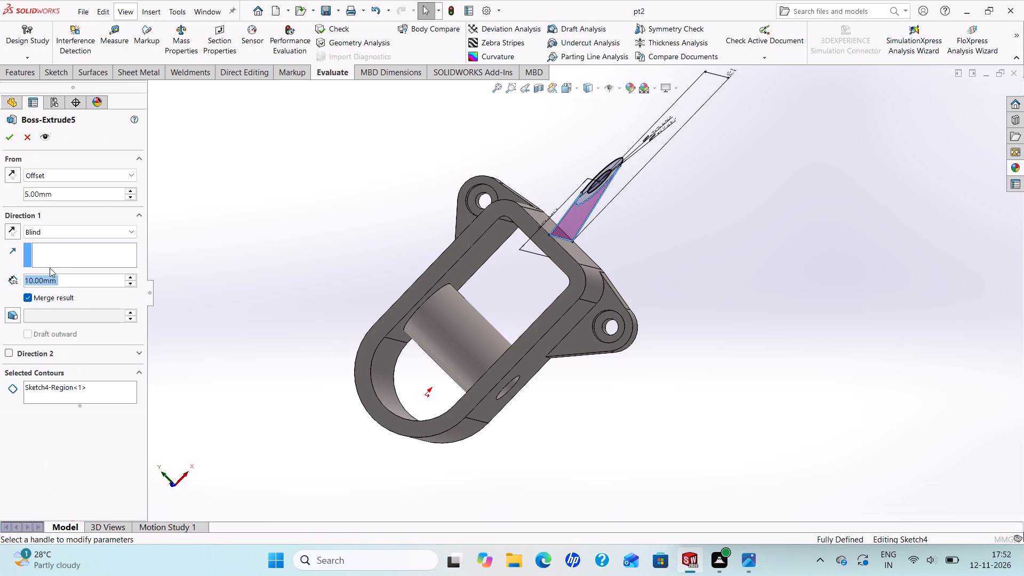
drag(59, 196, 0, 203)
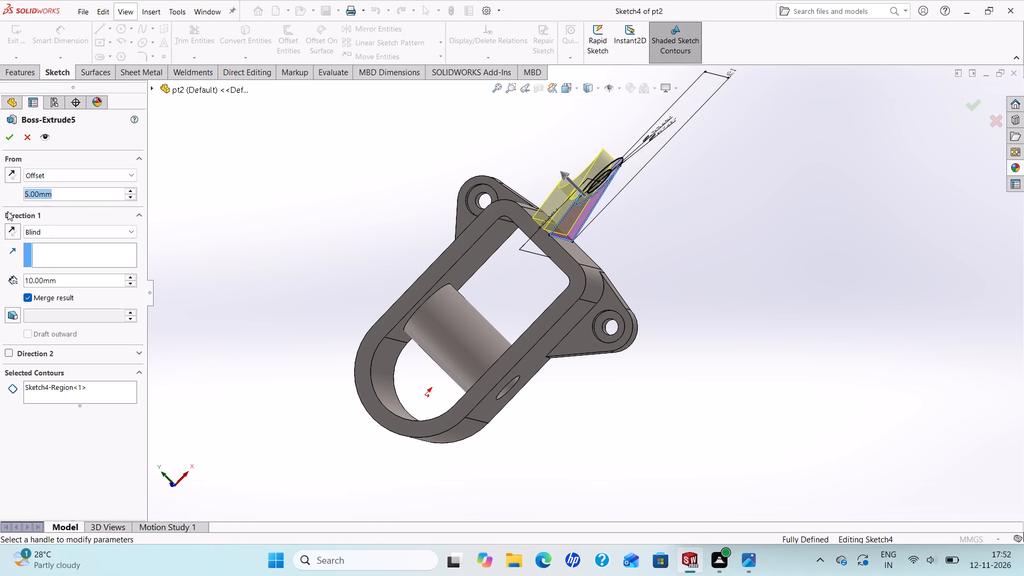
text(10)
key(Return)
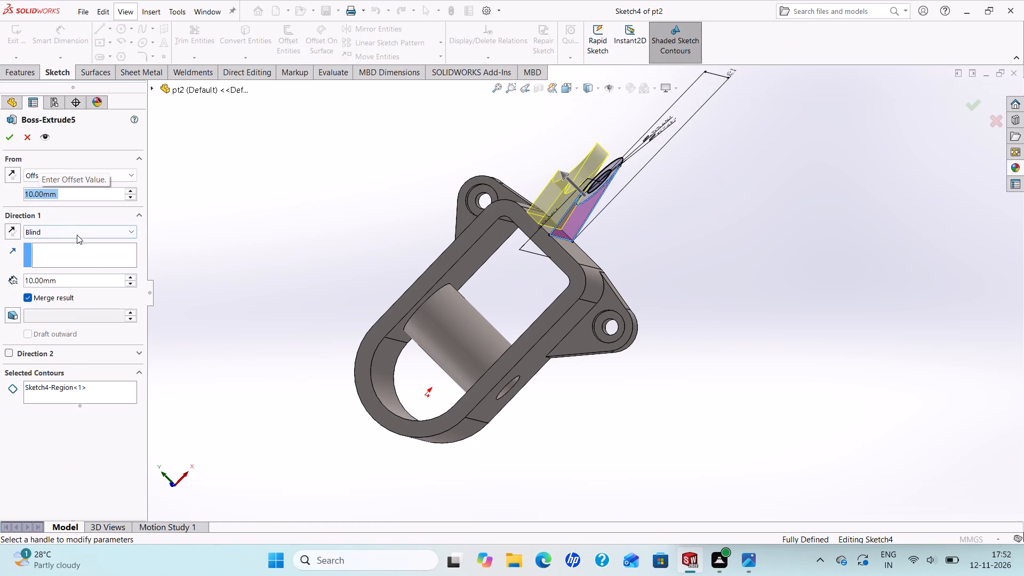
click(7, 141)
Set the start offset of the fork arm's round end boss, Boss-Extrude6, to 10 mm.
middle_drag(349, 268, 349, 249)
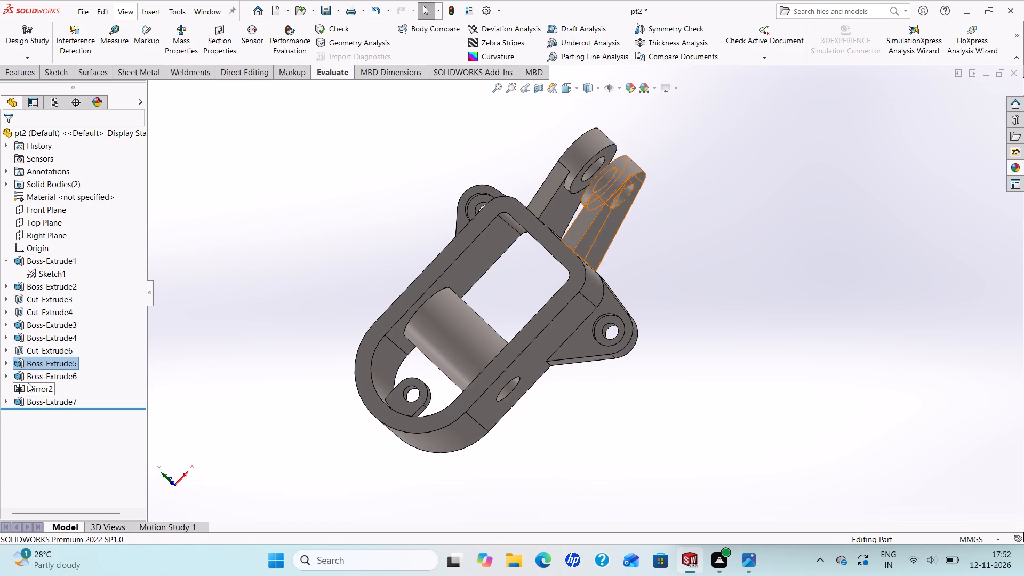
right_click(41, 377)
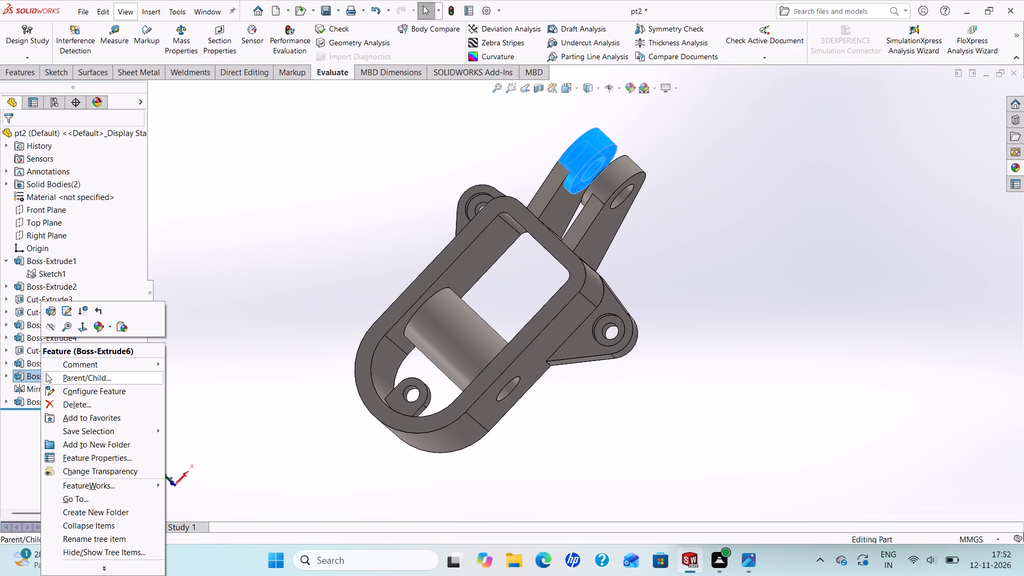
click(50, 313)
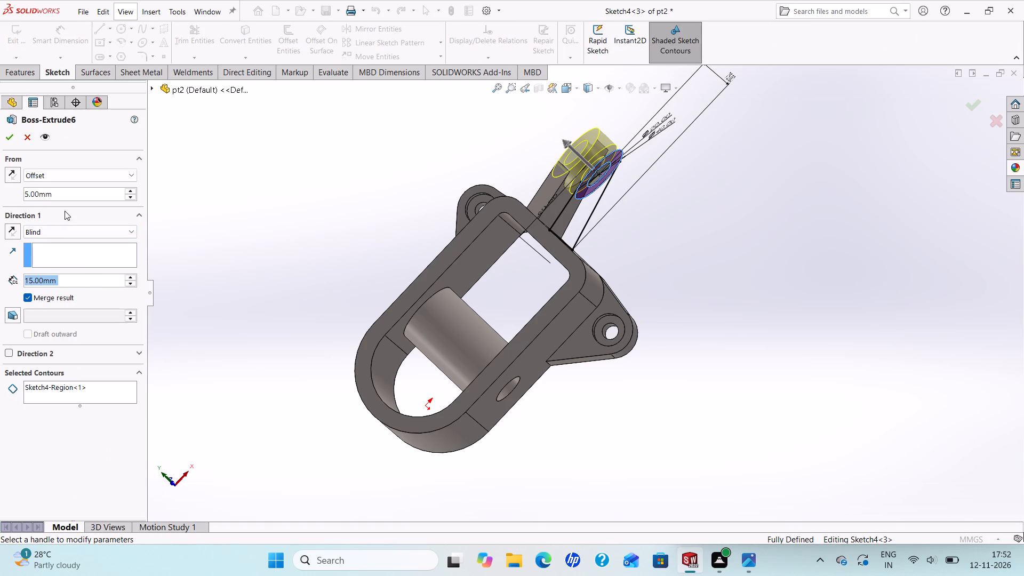
drag(73, 193, 0, 199)
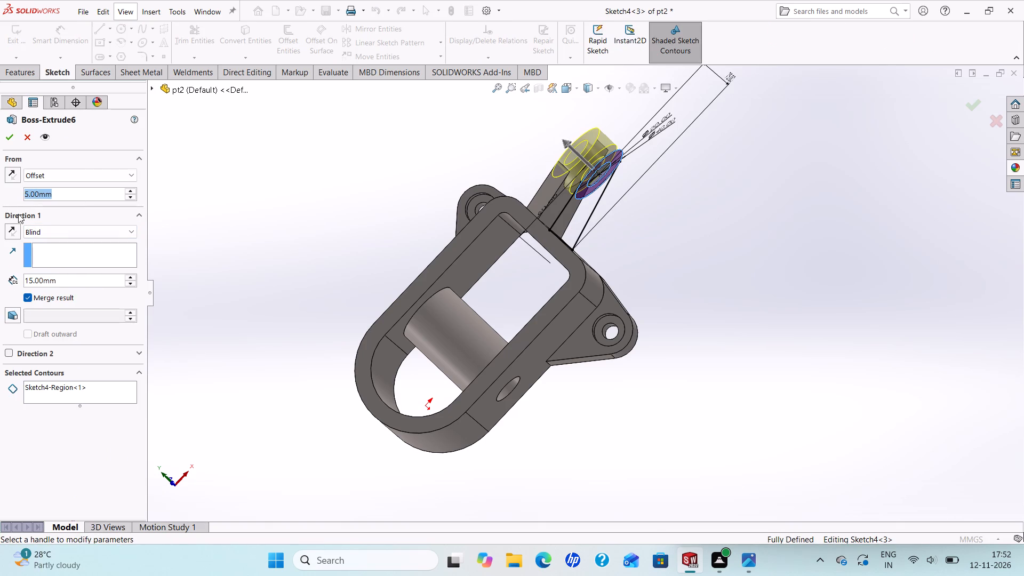
key(1)
key(0)
key(Return)
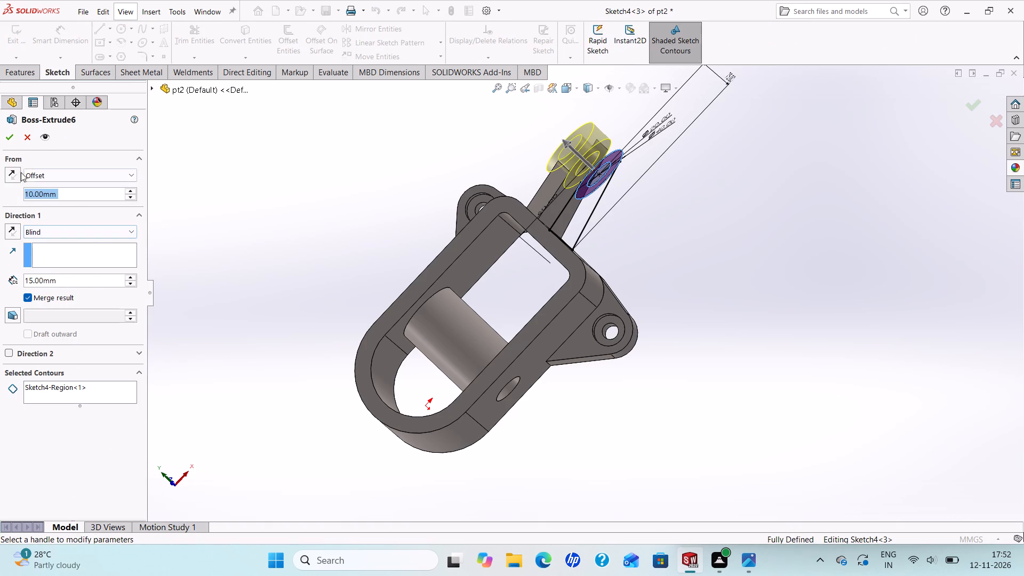
click(6, 137)
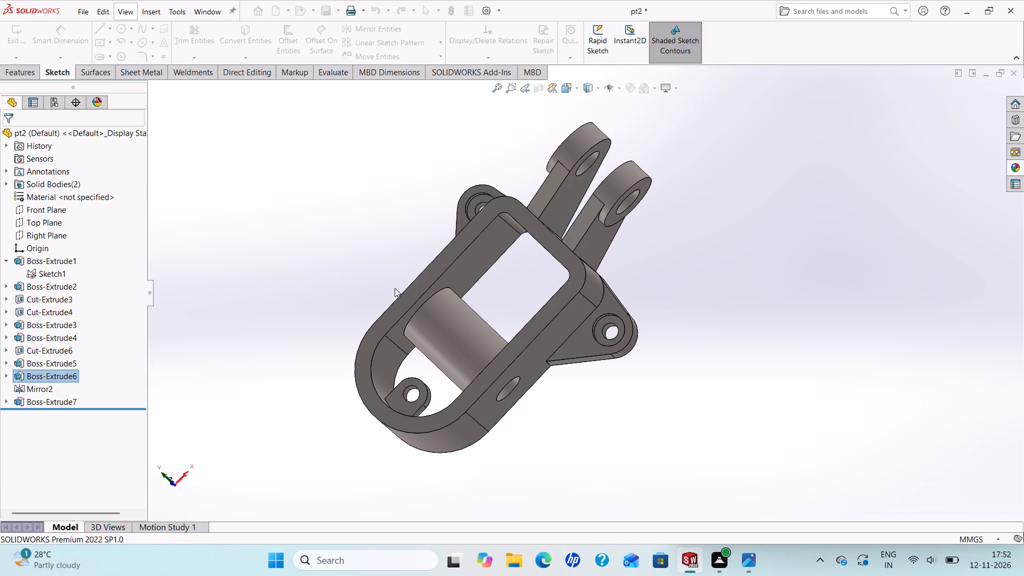
Measure the distance between the facing inner edges of the two fork arms.
middle_drag(447, 293, 449, 348)
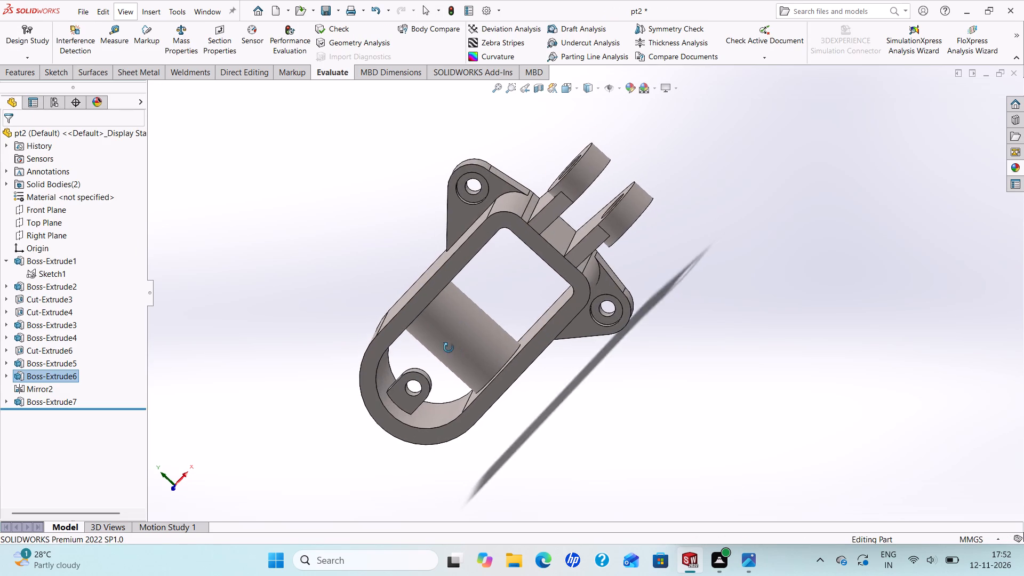
middle_drag(449, 348, 508, 293)
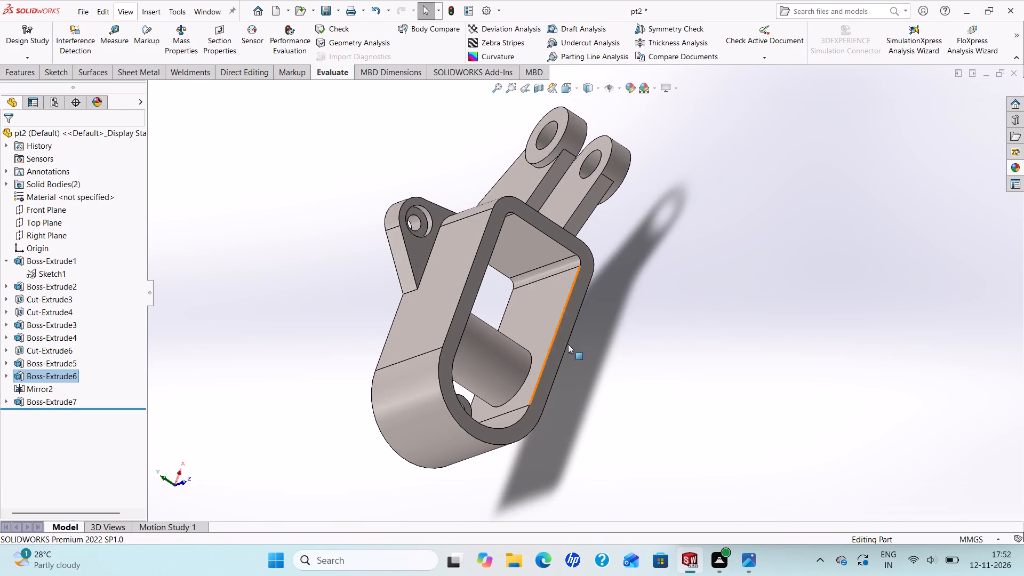
middle_drag(580, 360, 508, 299)
scroll(508, 299, up, 3)
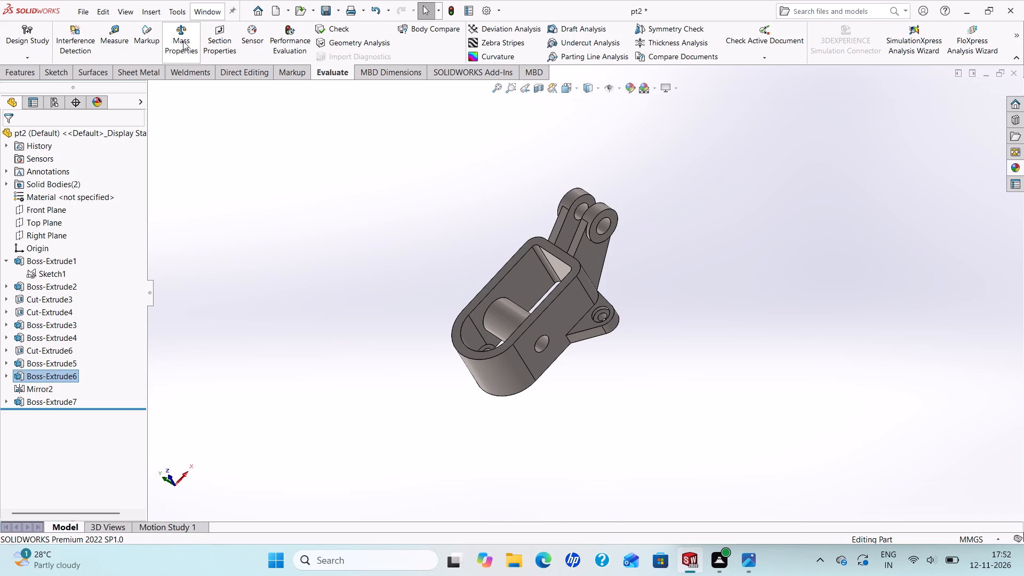
click(117, 33)
middle_drag(541, 253, 391, 214)
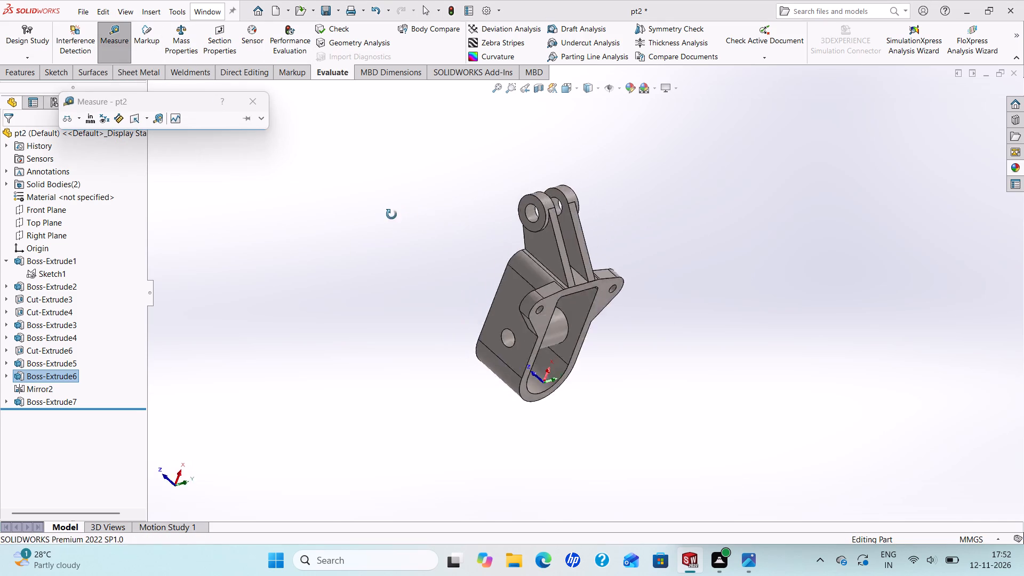
middle_drag(391, 214, 373, 250)
scroll(514, 295, down, 2)
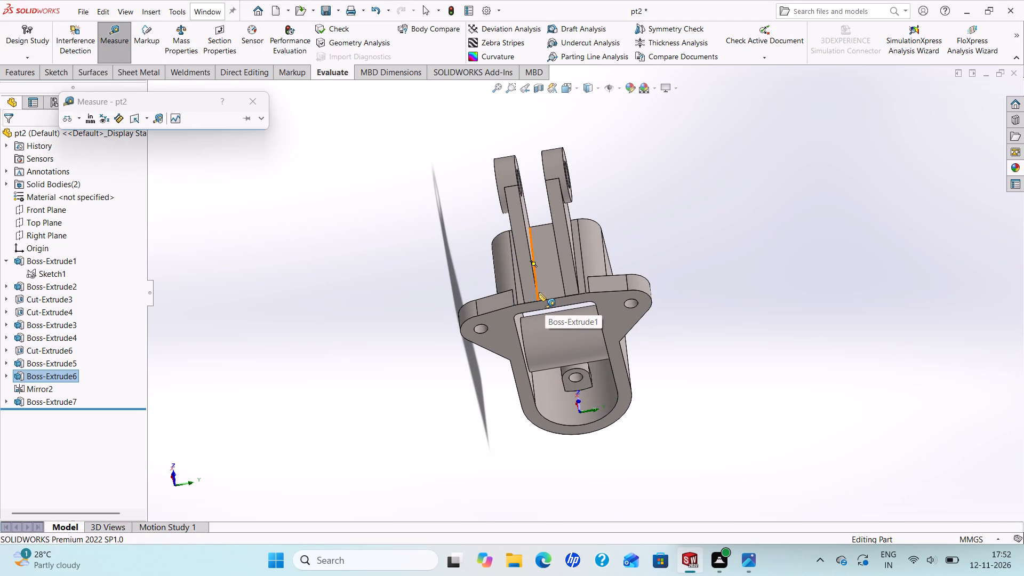
scroll(540, 298, down, 3)
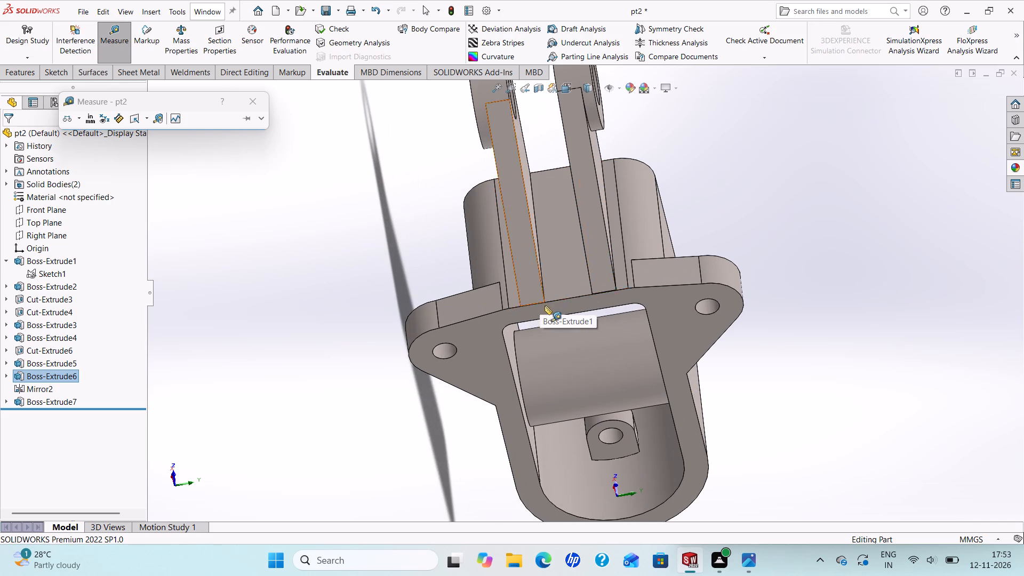
click(532, 234)
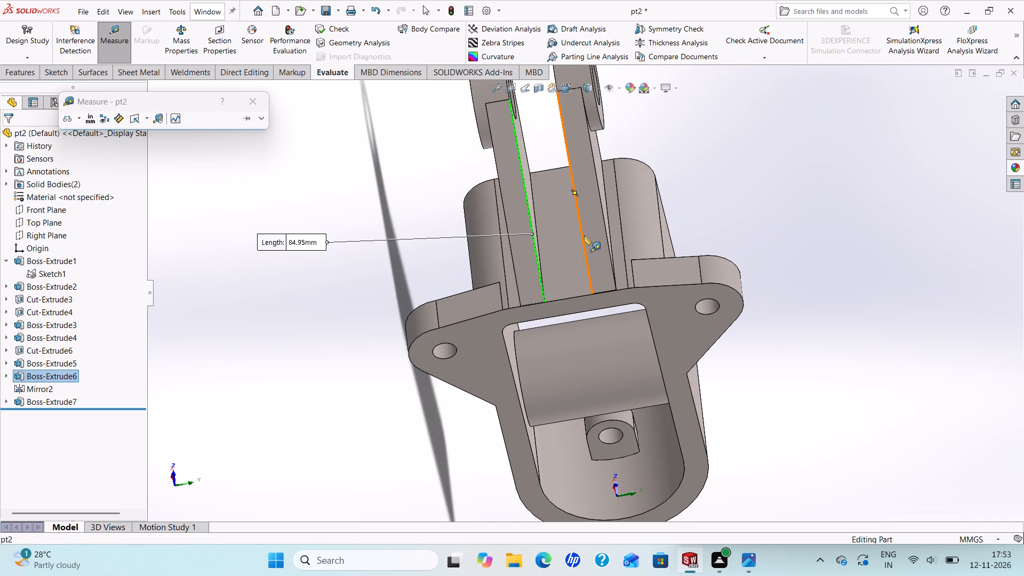
click(583, 236)
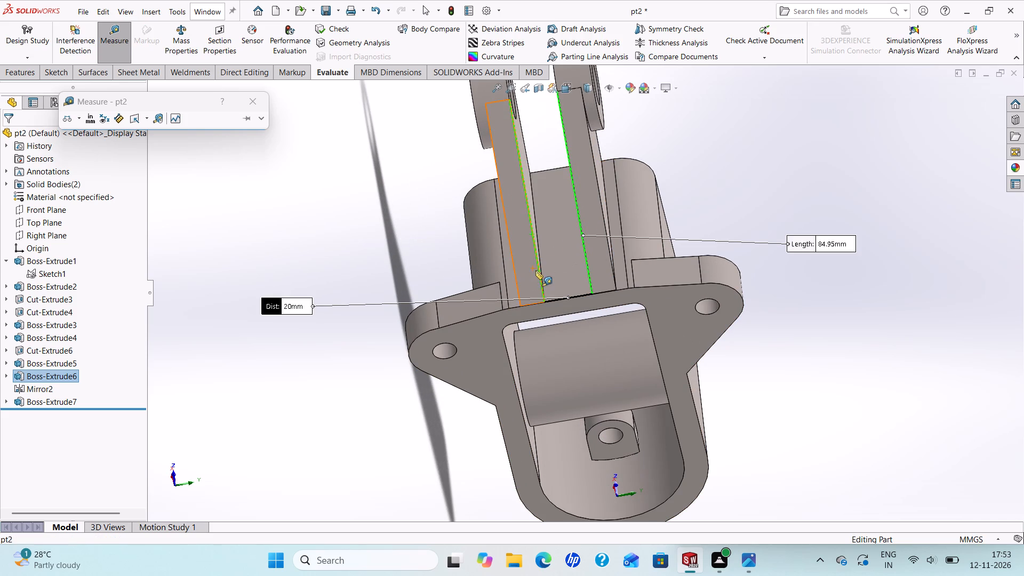
Measure the outer circular edges of the round end bosses on both fork arms.
scroll(537, 270, up, 1)
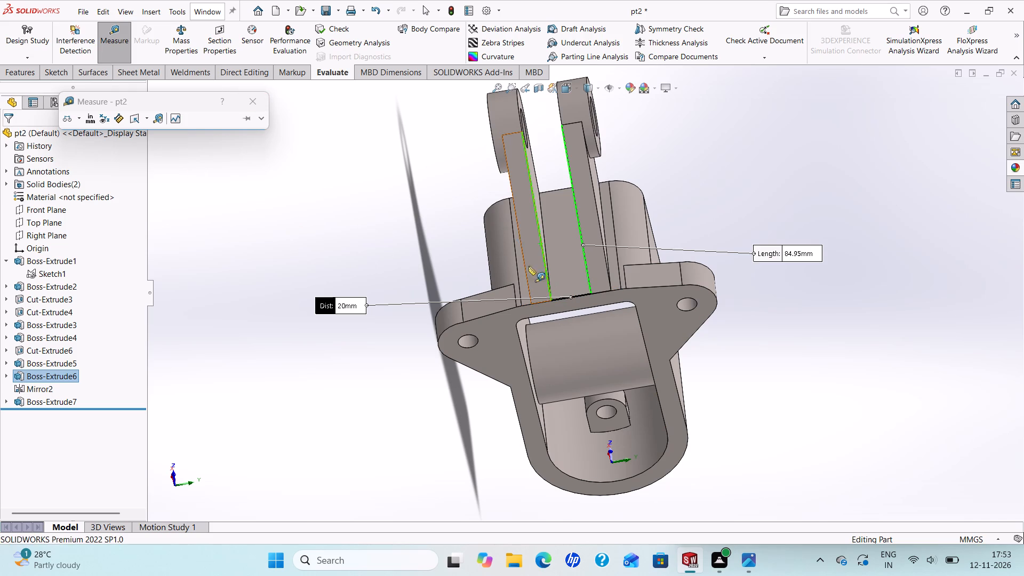
scroll(499, 173, up, 2)
scroll(498, 192, down, 2)
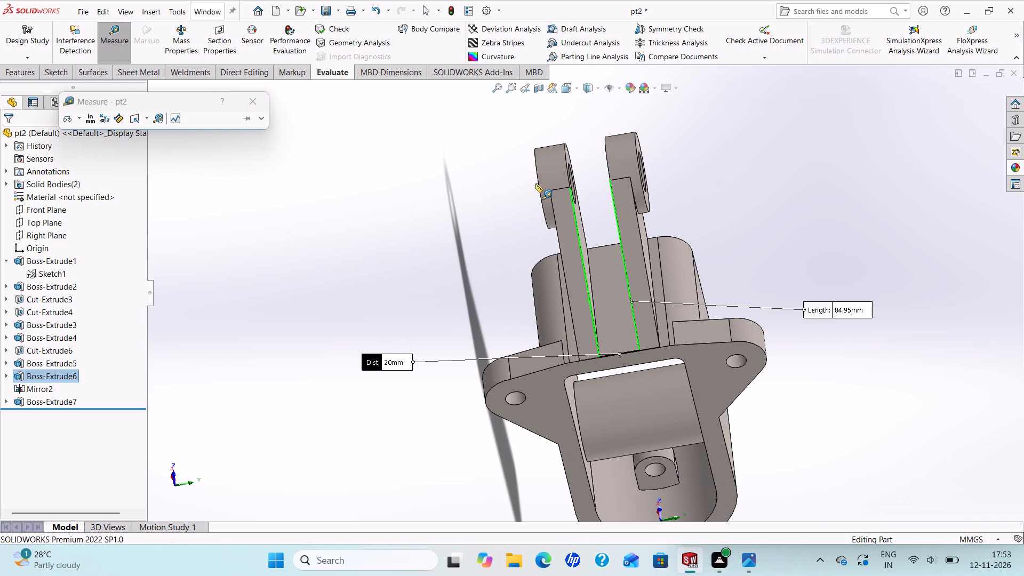
click(538, 185)
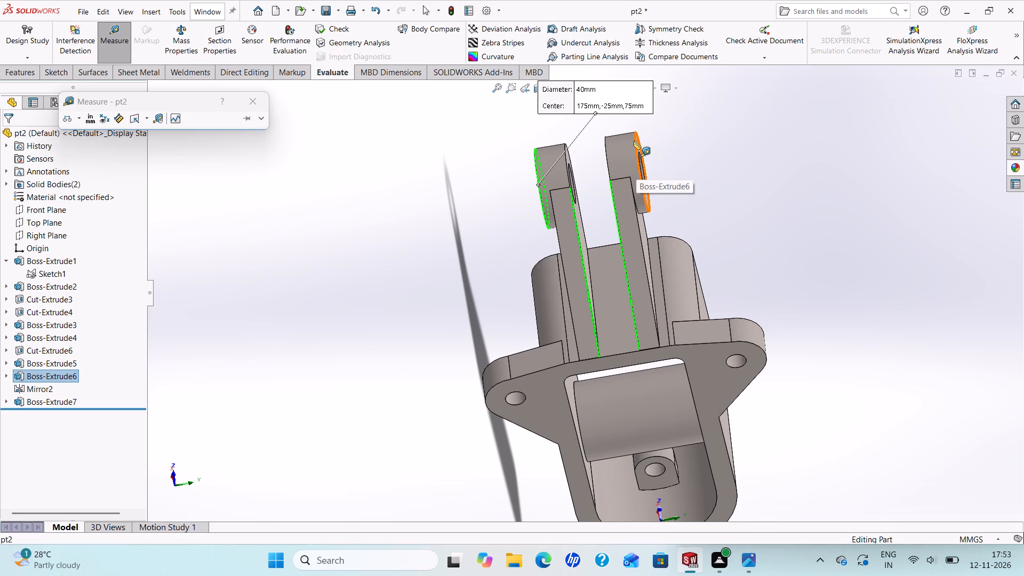
click(634, 141)
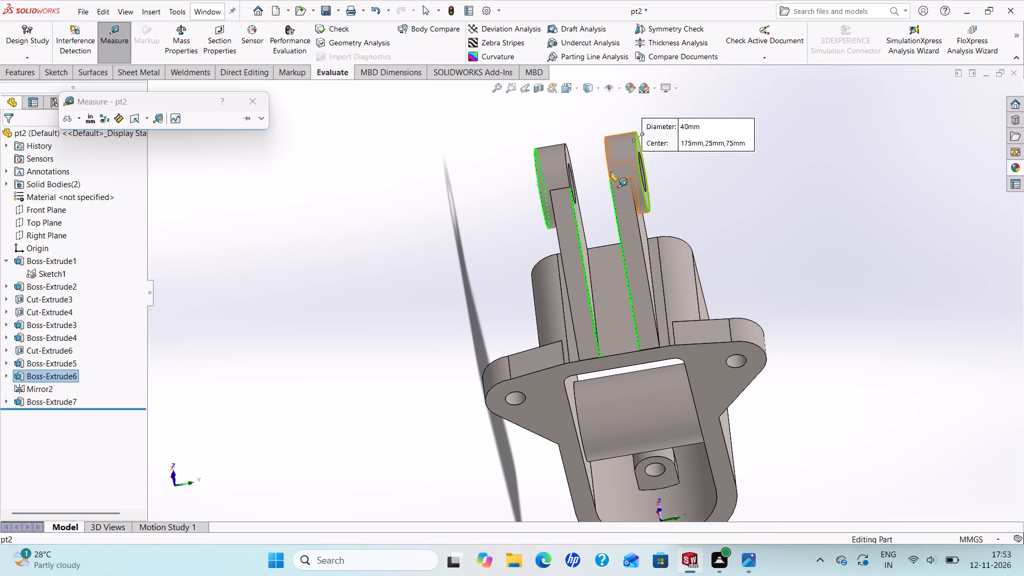
scroll(611, 172, up, 1)
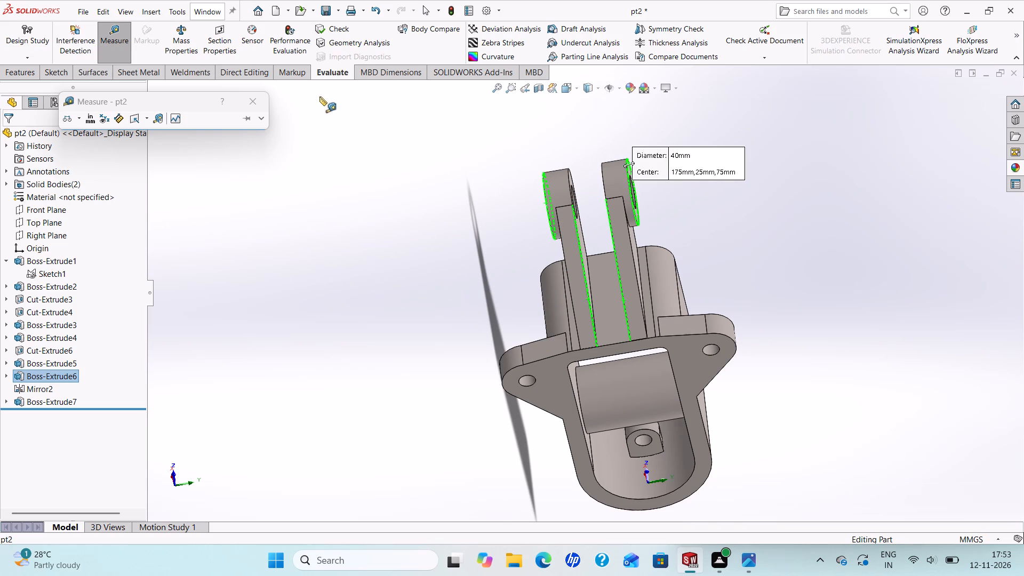
click(249, 103)
scroll(350, 256, up, 2)
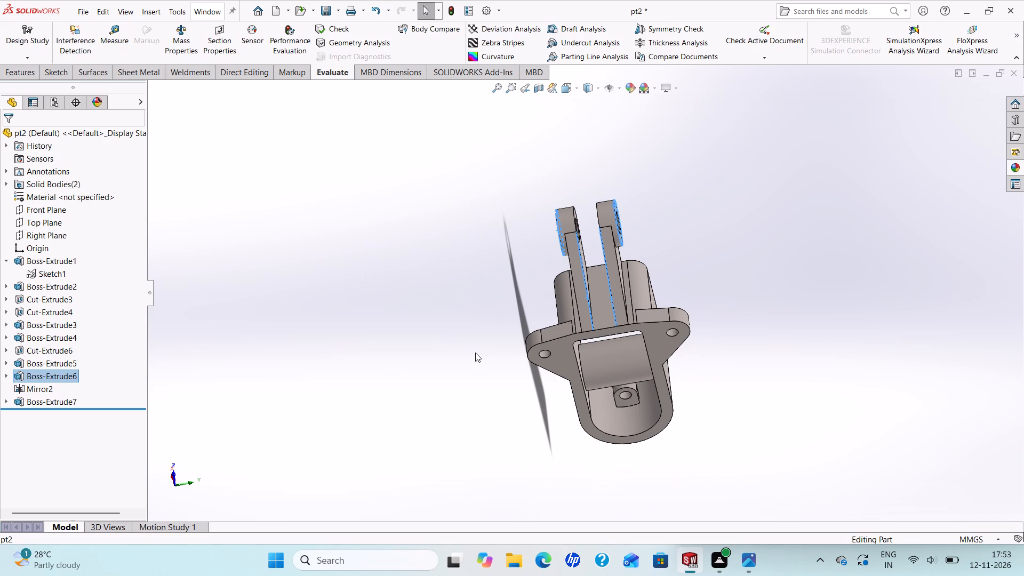
key(Escape)
key(Escape)
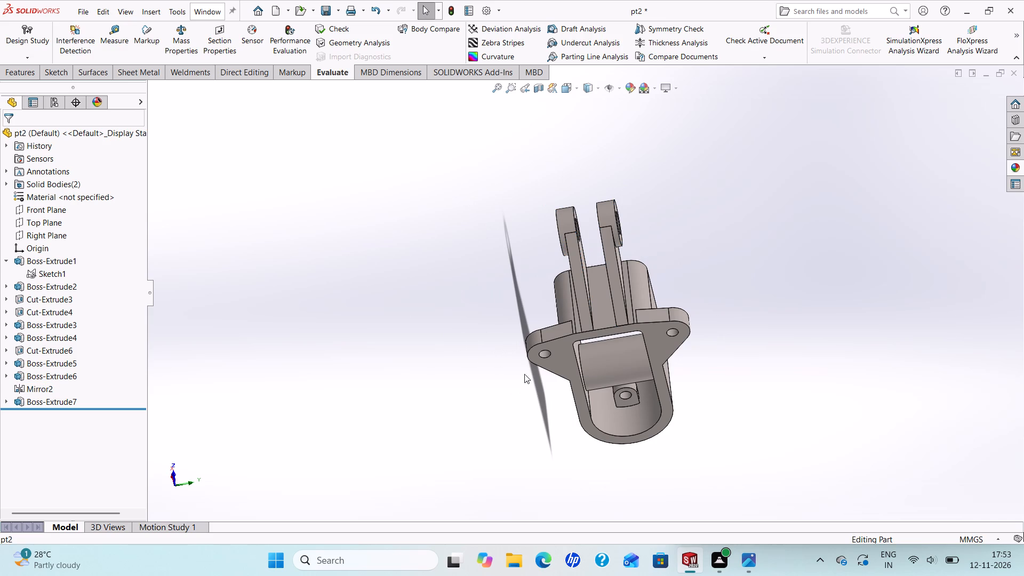
Save the corrected bracket part and close its document.
middle_drag(585, 386, 362, 332)
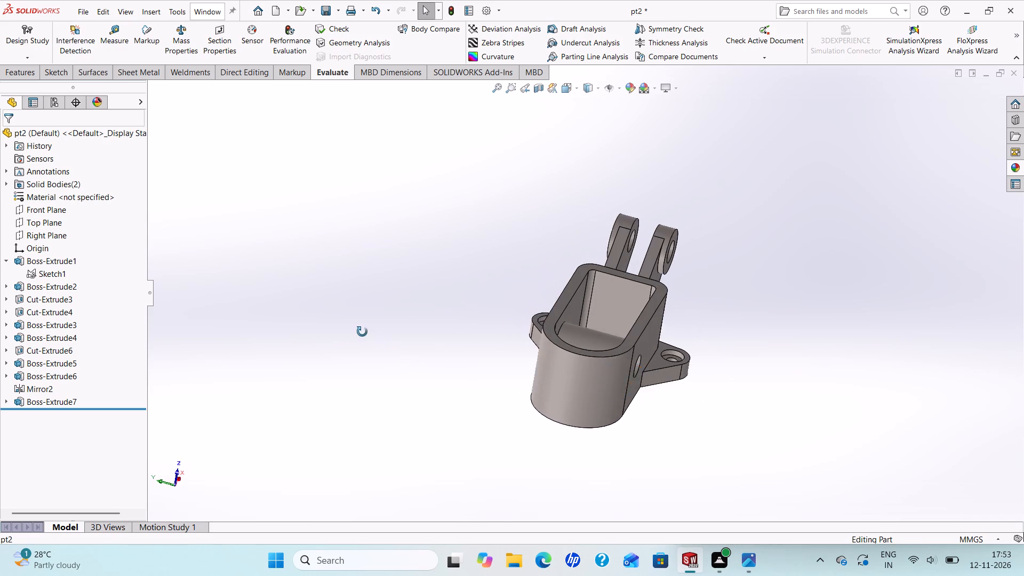
scroll(679, 420, down, 1)
middle_drag(682, 416, 603, 437)
scroll(606, 442, up, 2)
scroll(682, 378, down, 1)
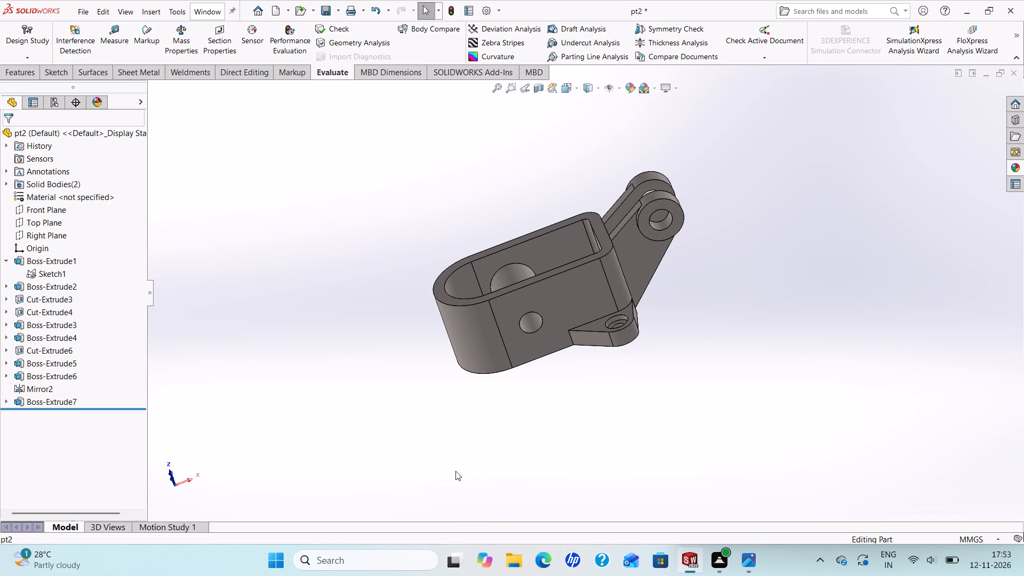
key(ctrl+s)
click(1012, 74)
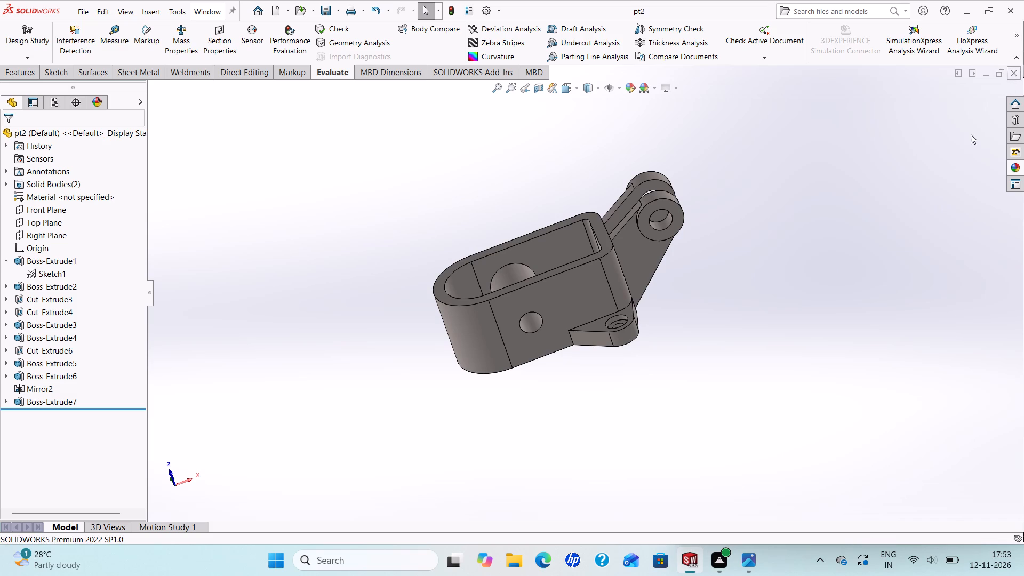